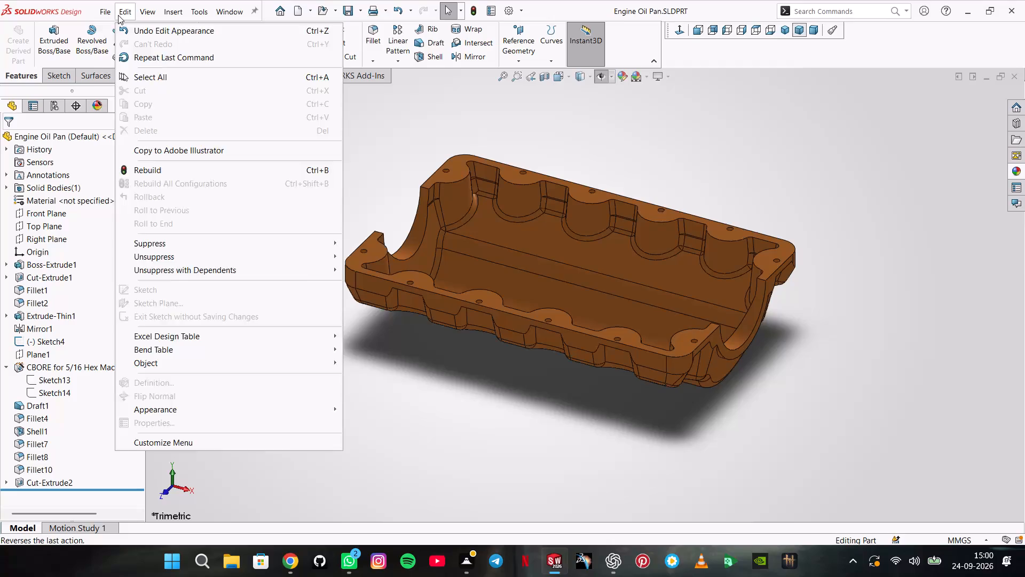
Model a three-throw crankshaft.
Create a new part document and set its unit system to MMGS.
{"action": "left_click", "coordinate": [113, 31]}
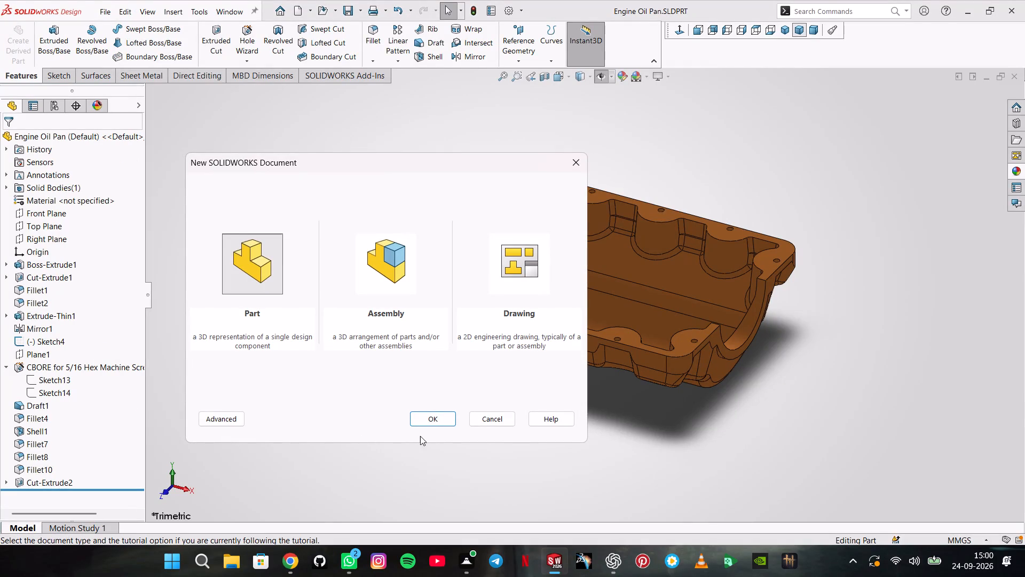
{"action": "left_click", "coordinate": [431, 420]}
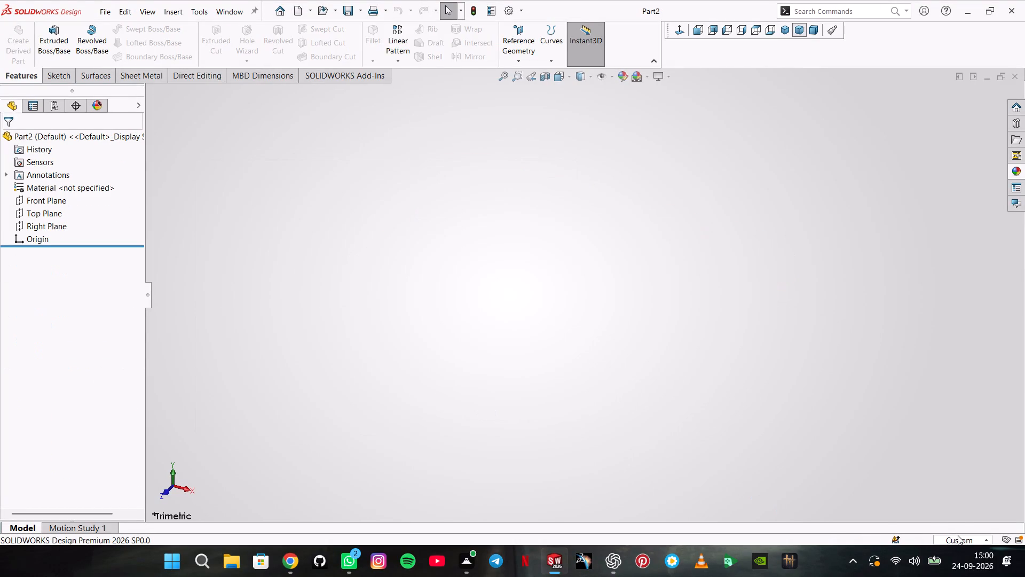
{"action": "left_click", "coordinate": [958, 535]}
{"action": "left_click", "coordinate": [933, 475]}
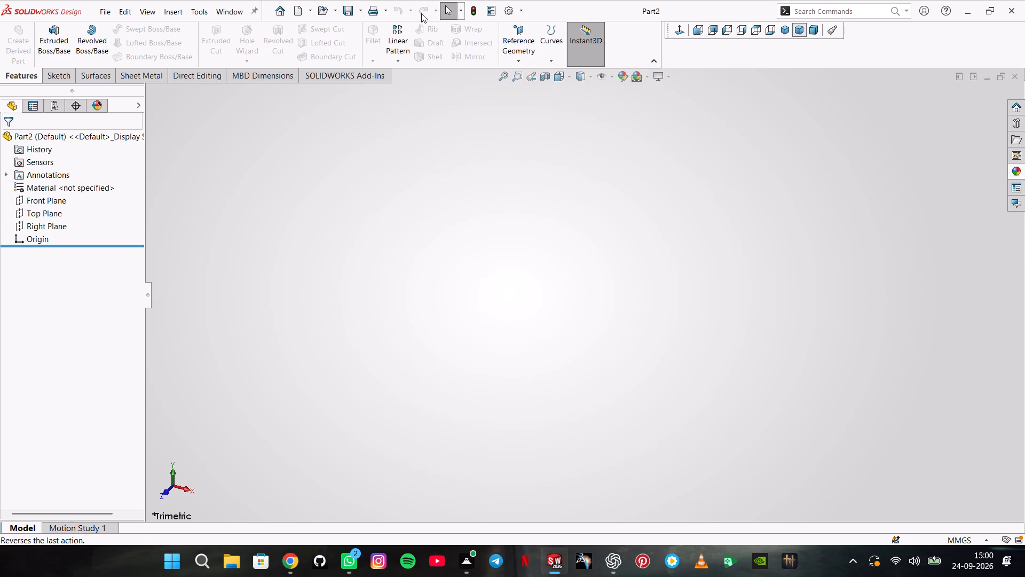
Start a sketch on the Front Plane and draw a circle of about 29 mm radius centred on the origin.
{"action": "left_click", "coordinate": [41, 199]}
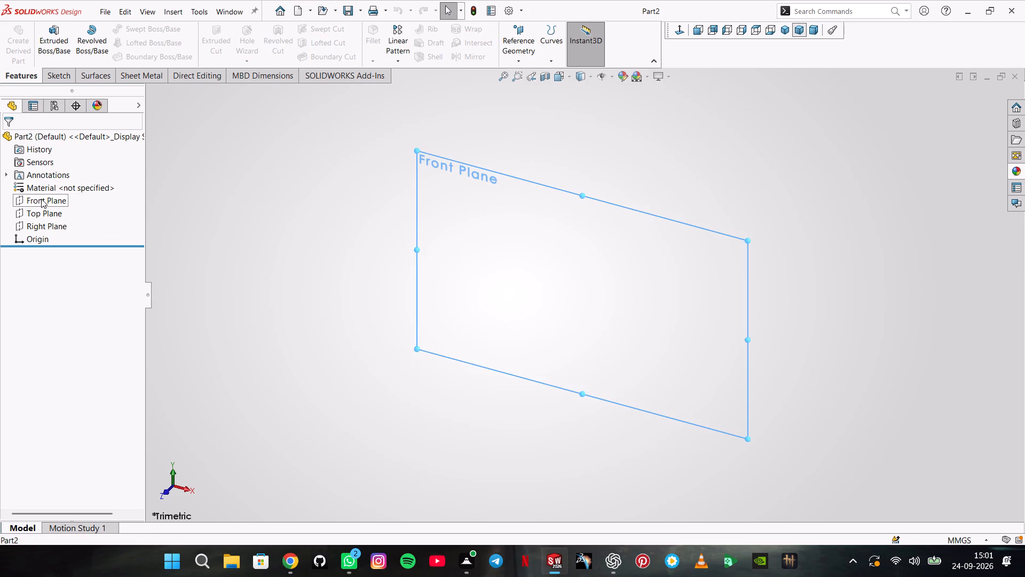
{"action": "left_click", "coordinate": [62, 77]}
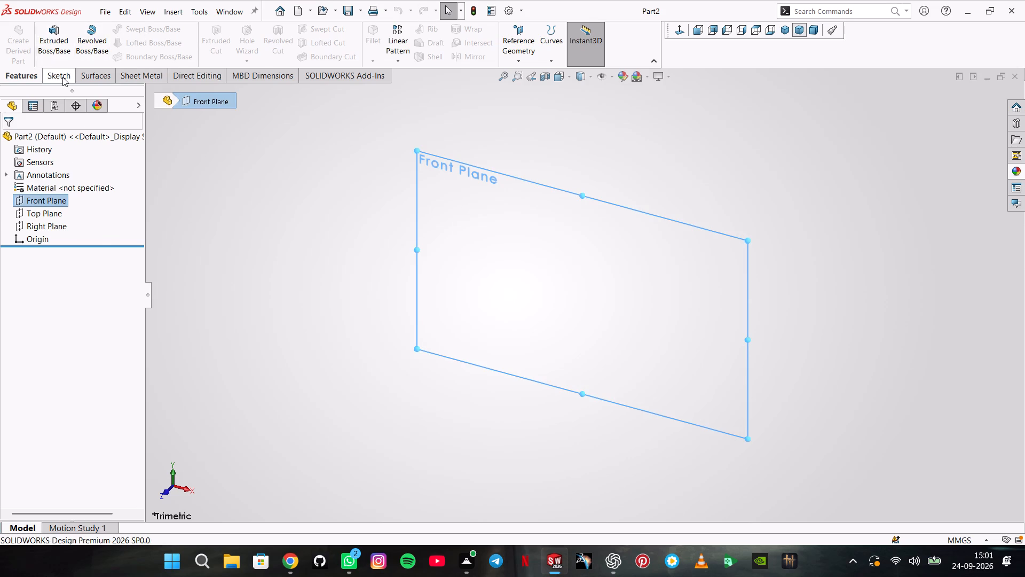
{"action": "left_click", "coordinate": [12, 28]}
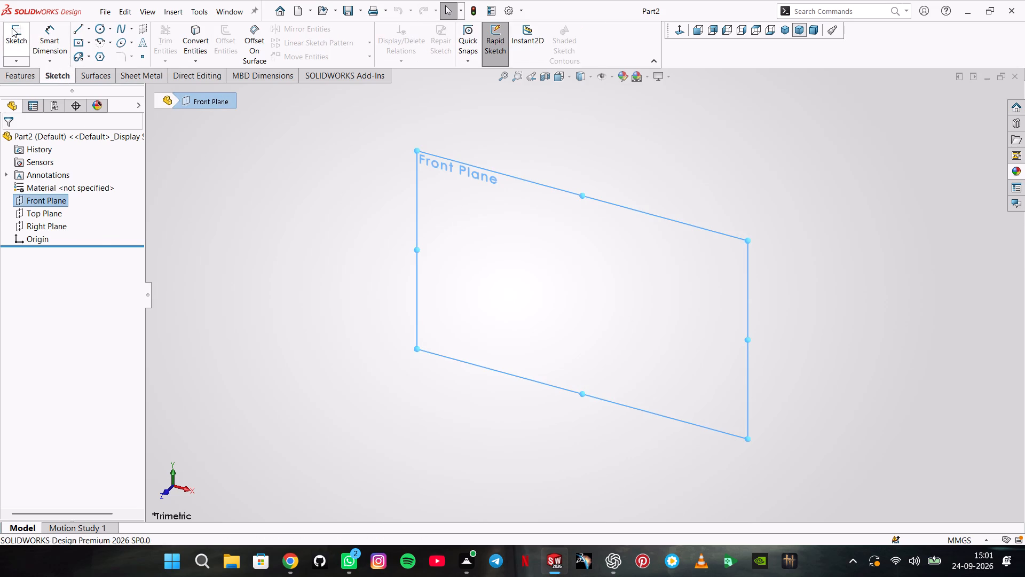
{"action": "left_click", "coordinate": [101, 30]}
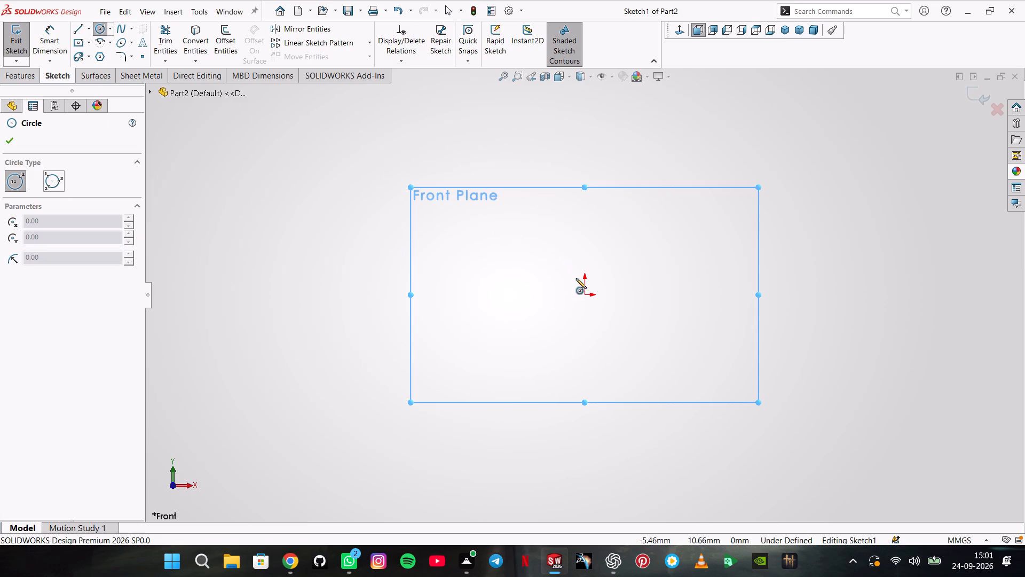
{"action": "left_click", "coordinate": [584, 293]}
{"action": "left_click", "coordinate": [617, 341]}
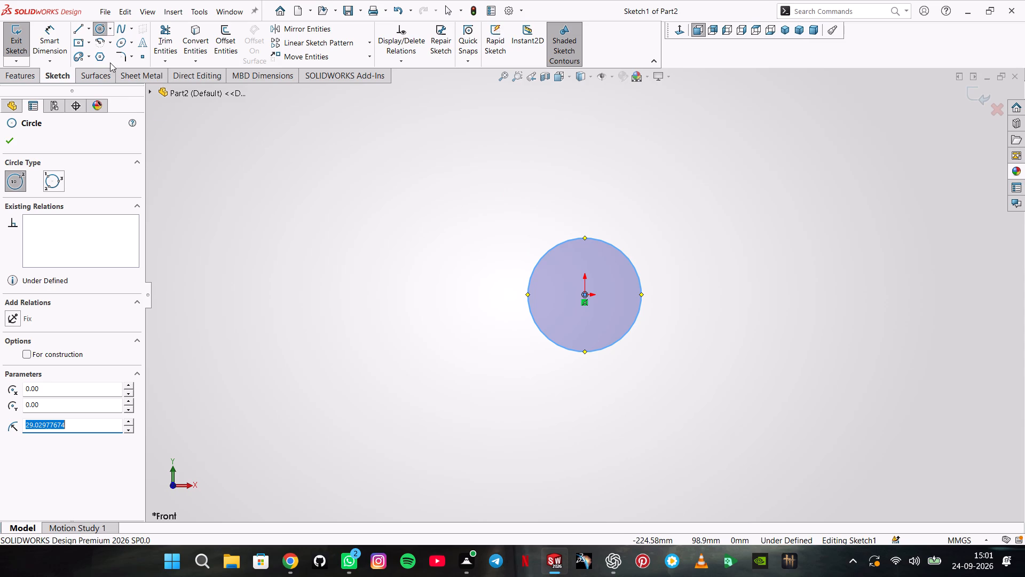
Dimension the circle's diameter as 76.2 mm.
{"action": "left_click", "coordinate": [37, 43]}
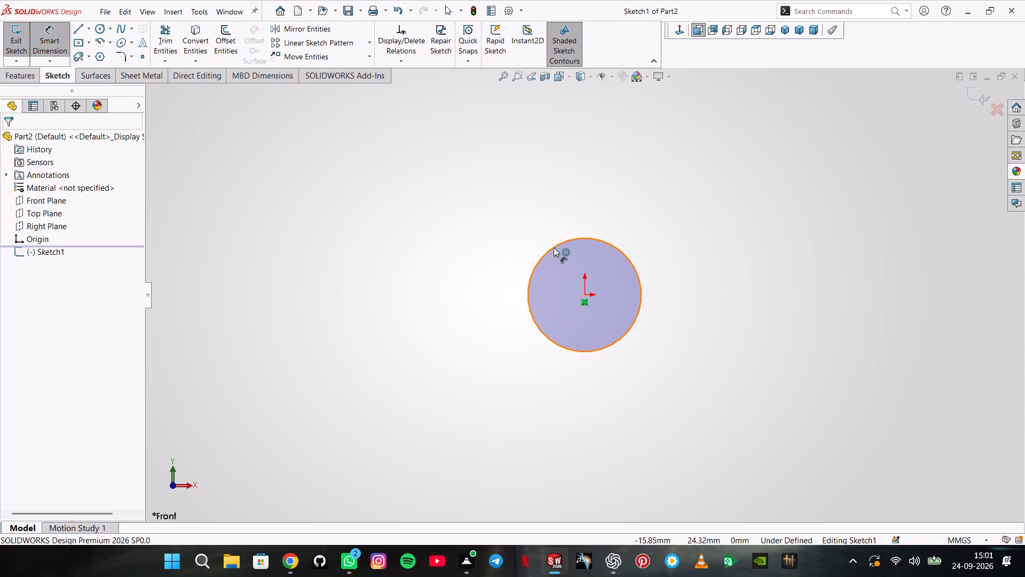
{"action": "left_click", "coordinate": [554, 247]}
{"action": "left_click", "coordinate": [433, 258]}
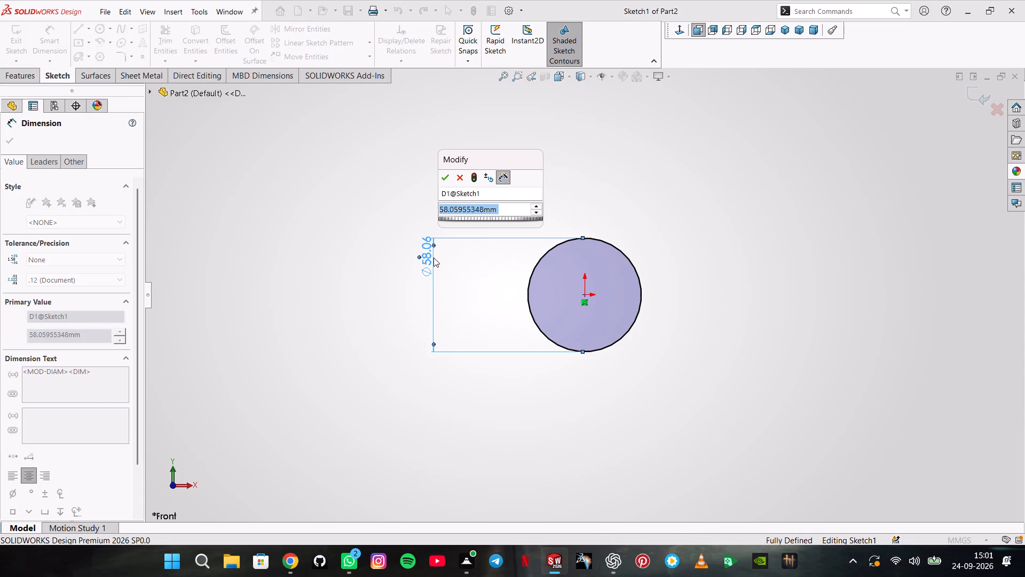
{"action": "type", "text": "76.2"}
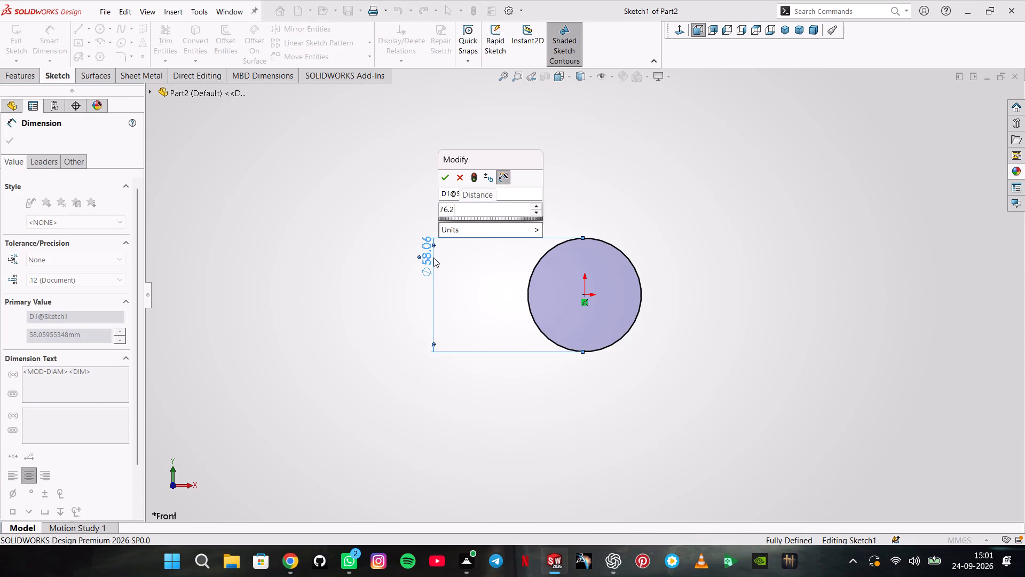
{"action": "key", "text": "Return"}
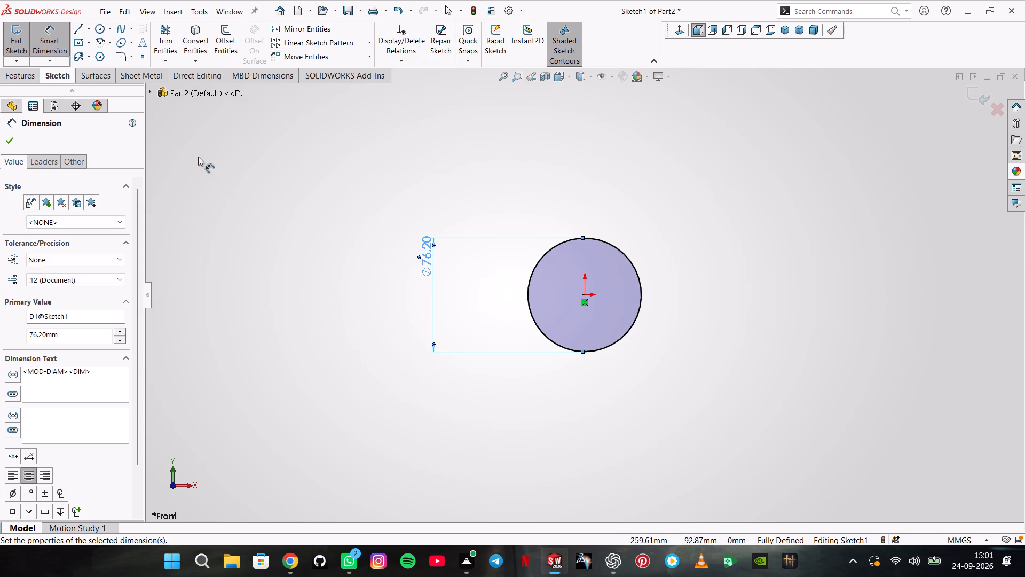
{"action": "left_click", "coordinate": [9, 137]}
Extrude the circle as a blind boss with a depth of 27.31 mm.
{"action": "left_click", "coordinate": [17, 80]}
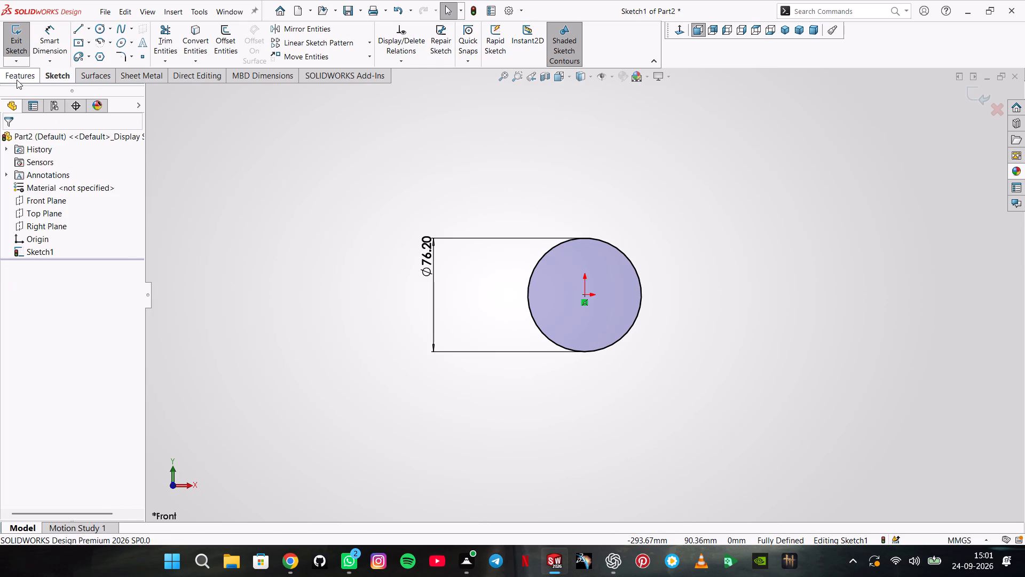
{"action": "left_click", "coordinate": [50, 41]}
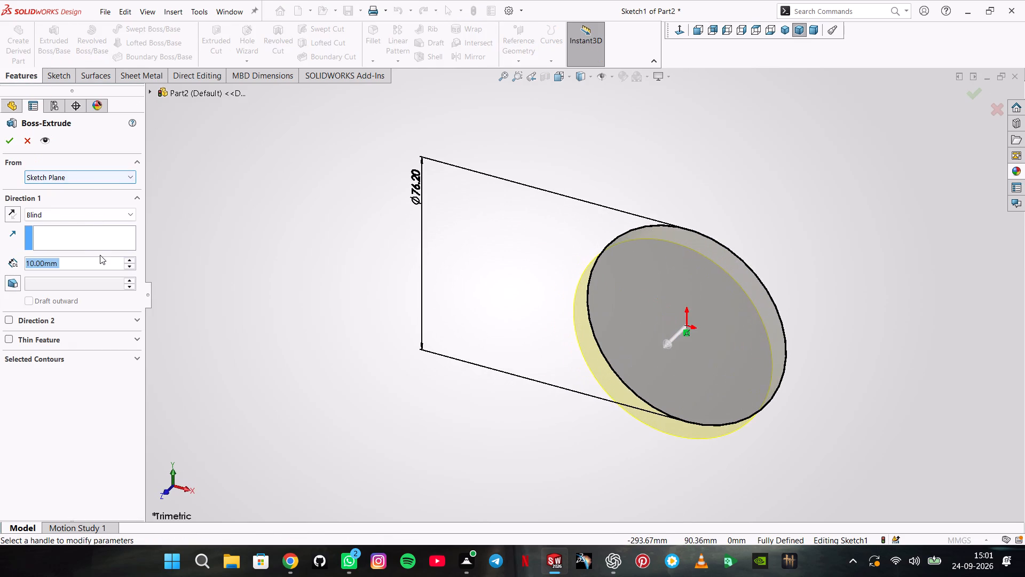
{"action": "type", "text": "27"}
{"action": "type", "text": ".31"}
{"action": "key", "text": "Return"}
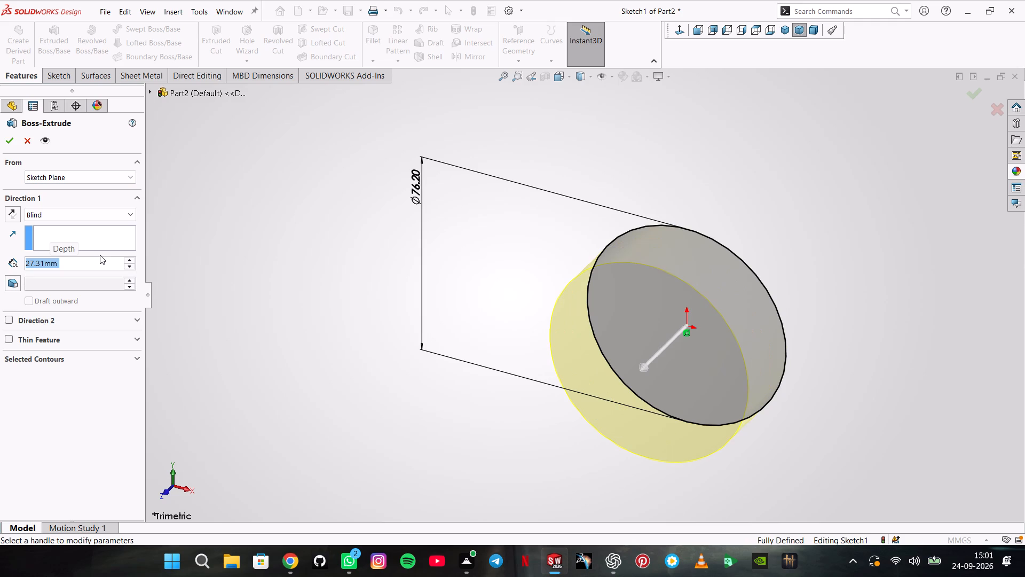
{"action": "key", "text": "Return"}
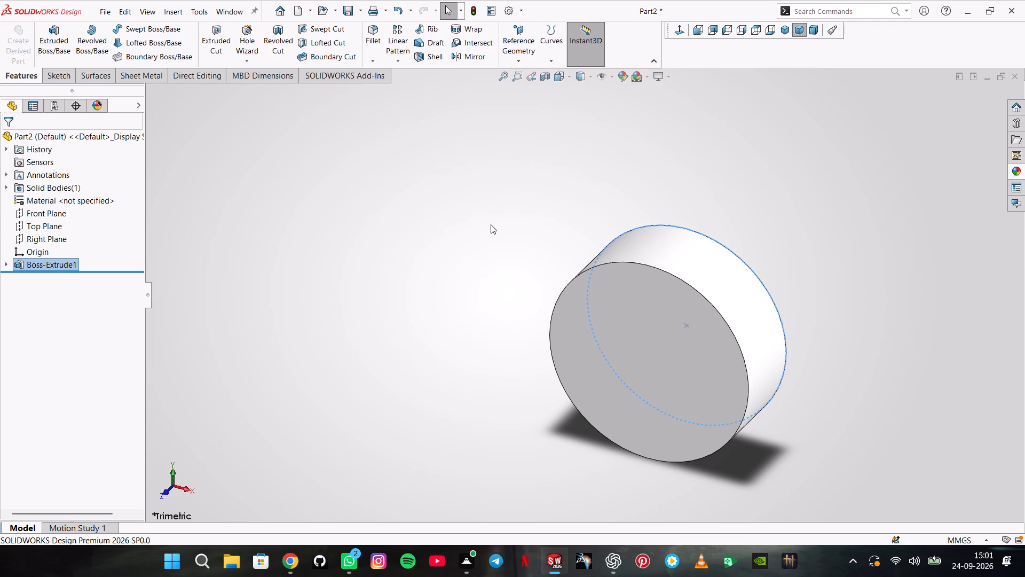
Start a sketch on the disc's front face and draw a circle of about 49 mm radius centred on the origin.
{"action": "left_click", "coordinate": [624, 303]}
{"action": "left_click", "coordinate": [671, 271]}
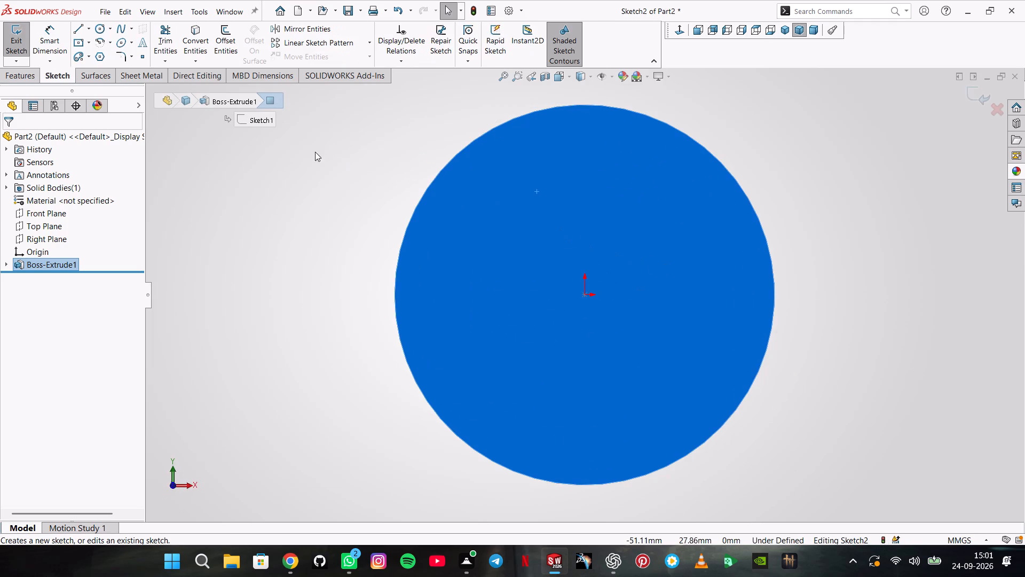
{"action": "left_click", "coordinate": [99, 29]}
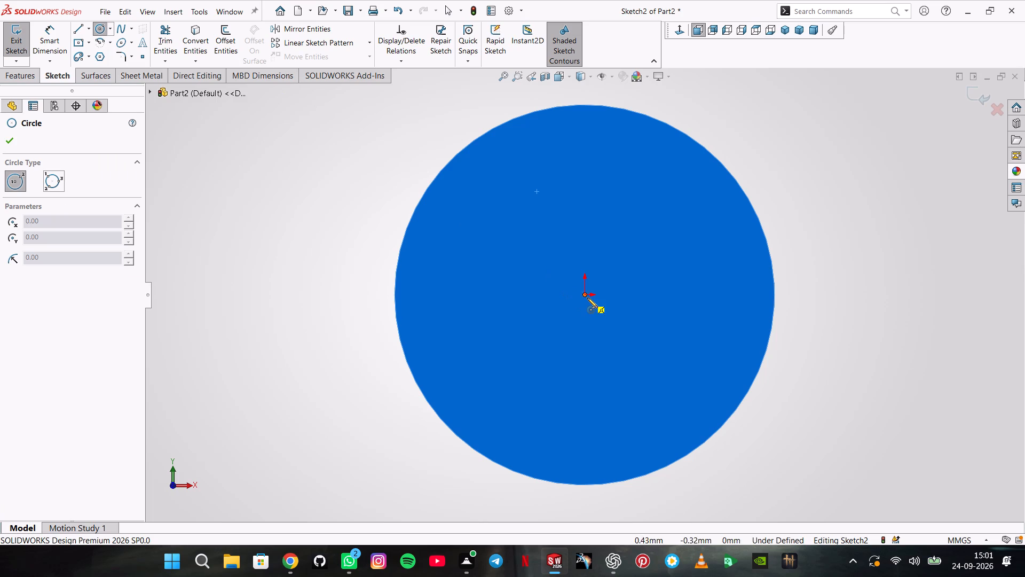
{"action": "left_click", "coordinate": [586, 297]}
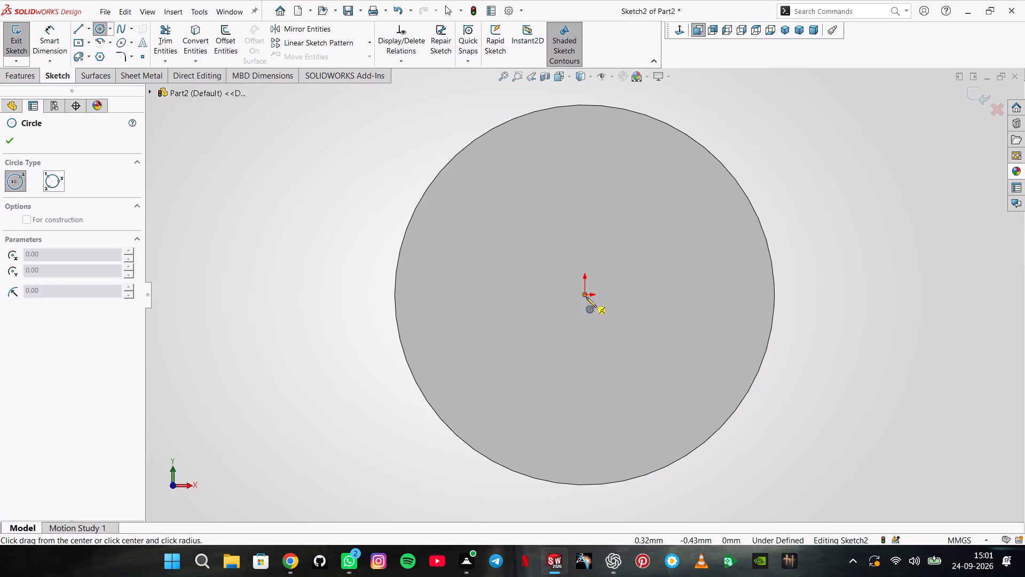
{"action": "left_click", "coordinate": [706, 507]}
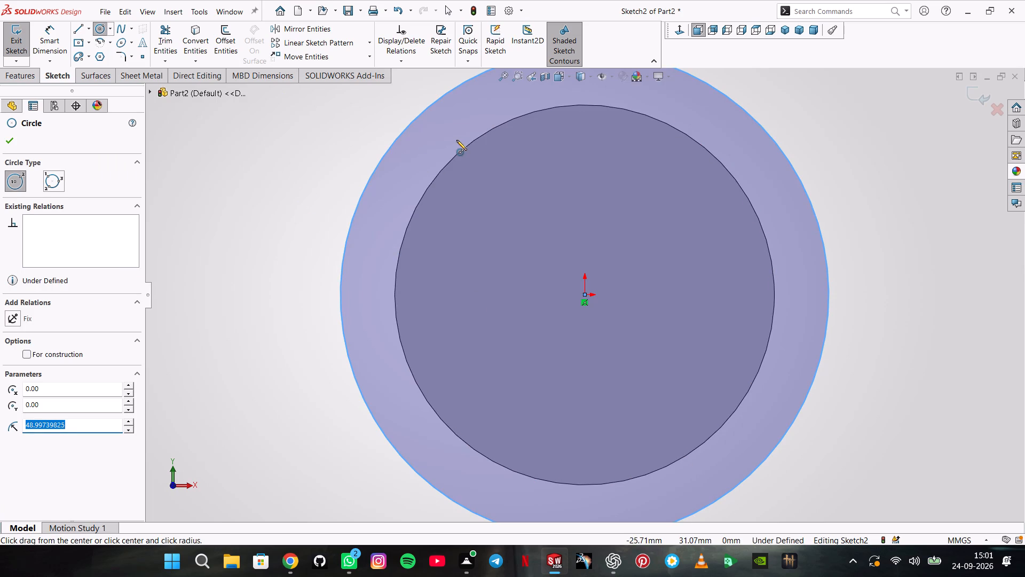
Sketch a second circle of about 34 mm radius, centred vertically about 98 mm above the origin.
{"action": "scroll", "coordinate": [460, 138], "scroll_direction": "up", "scroll_amount": 2}
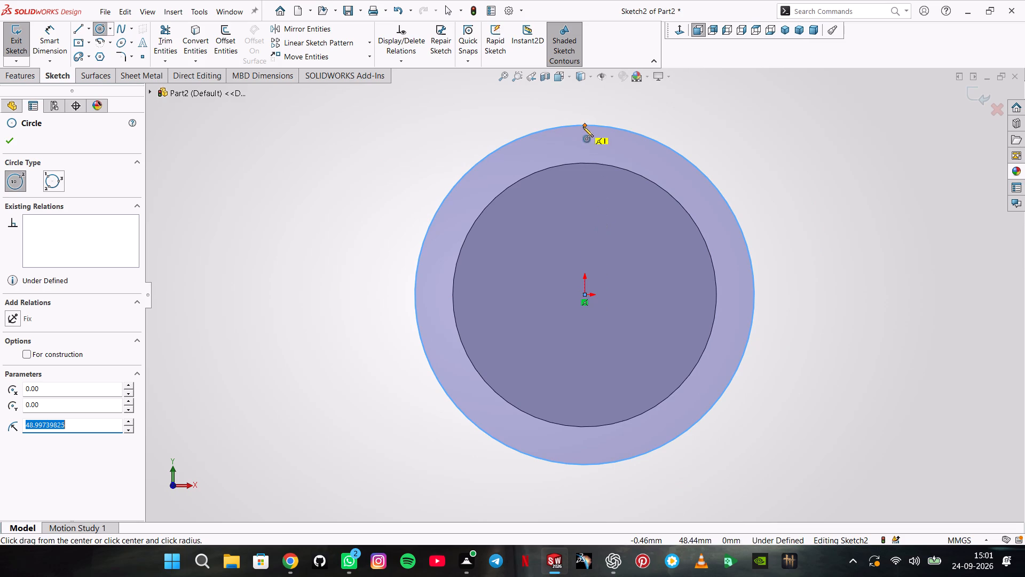
{"action": "scroll", "coordinate": [586, 124], "scroll_direction": "up", "scroll_amount": 2}
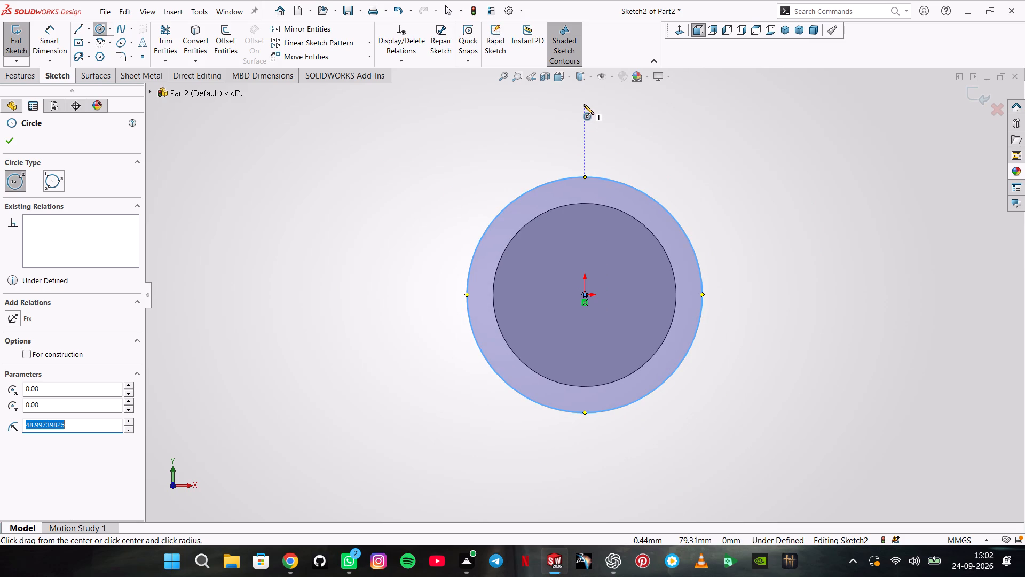
{"action": "scroll", "coordinate": [584, 103], "scroll_direction": "up", "scroll_amount": 1}
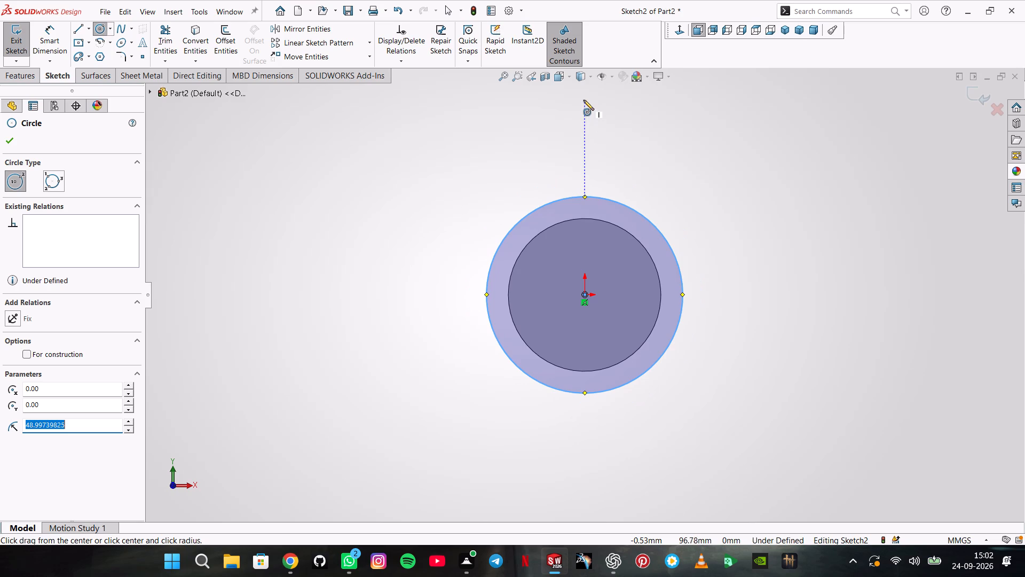
{"action": "left_click", "coordinate": [584, 99]}
{"action": "left_click", "coordinate": [602, 164]}
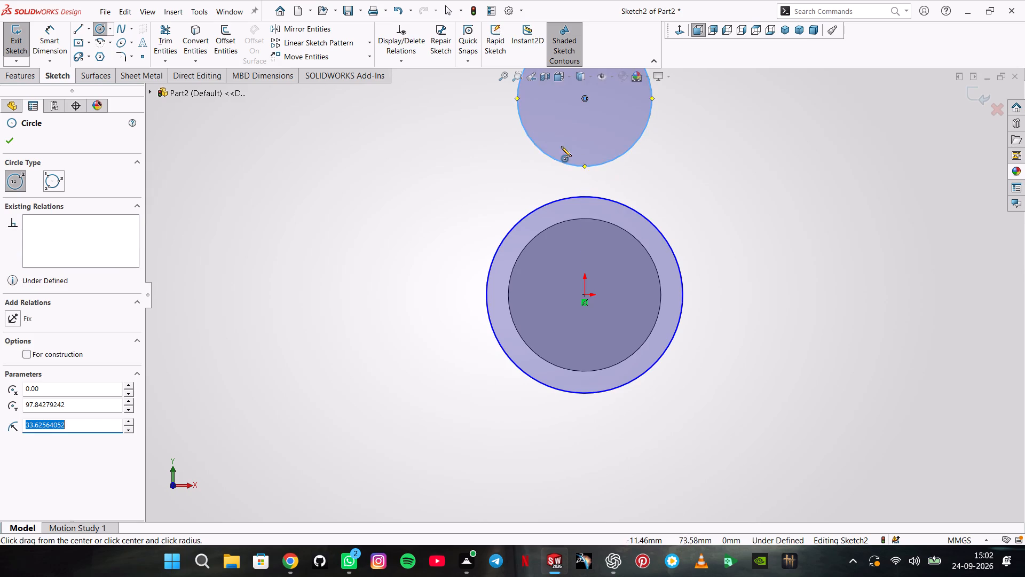
Sketch two separate slanted lines flanking both circles and spreading apart downward, the right one about 149 mm long.
{"action": "scroll", "coordinate": [560, 145], "scroll_direction": "up", "scroll_amount": 2}
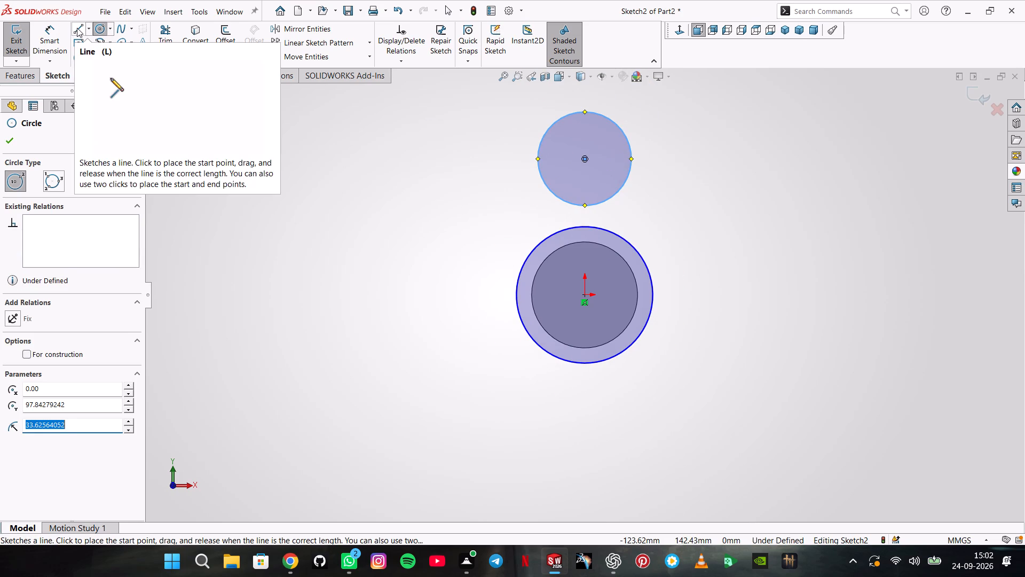
{"action": "left_click", "coordinate": [77, 28]}
{"action": "left_click", "coordinate": [542, 108]}
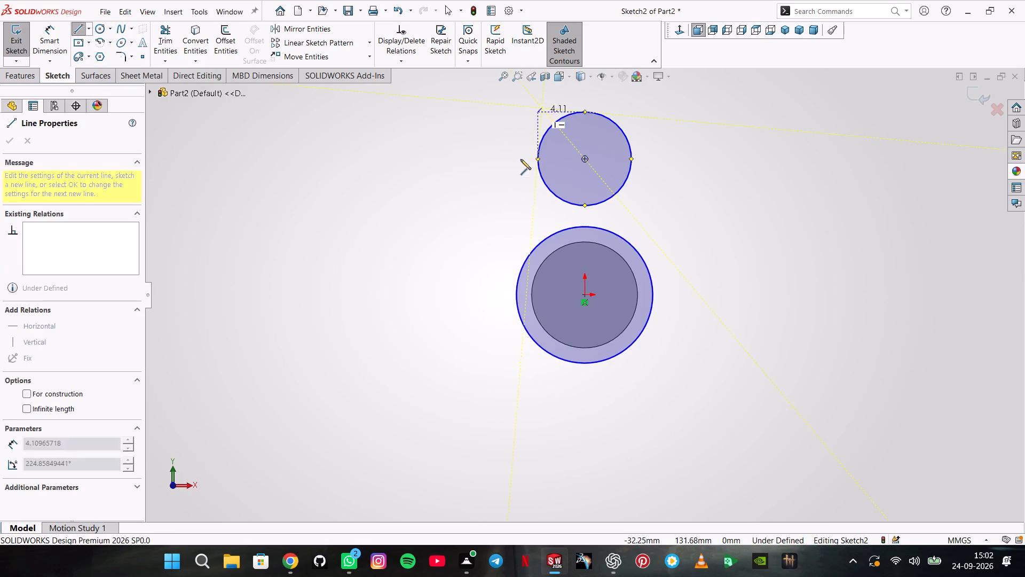
{"action": "left_click", "coordinate": [466, 305]}
{"action": "double_click", "coordinate": [447, 255]}
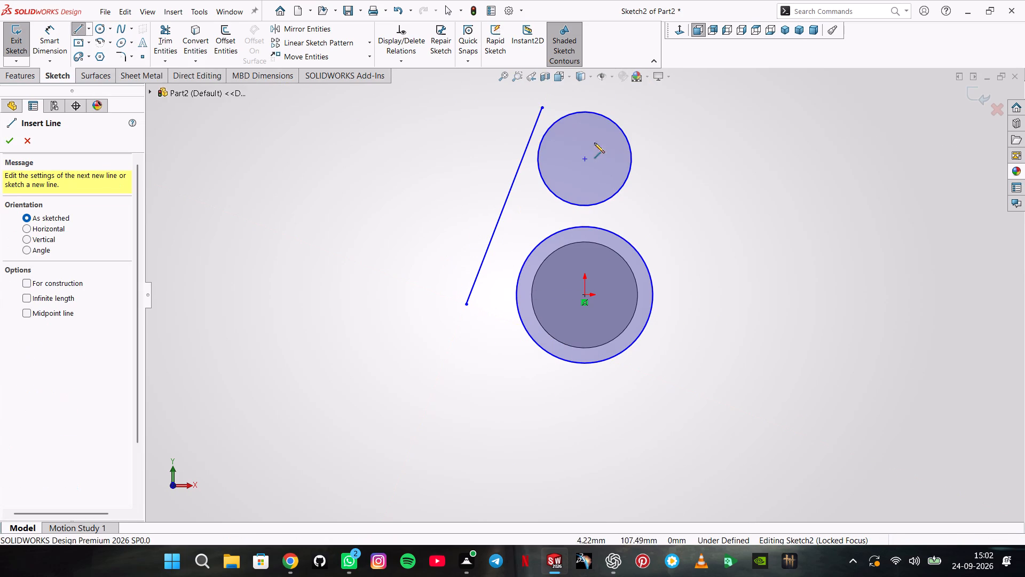
{"action": "left_click", "coordinate": [630, 110]}
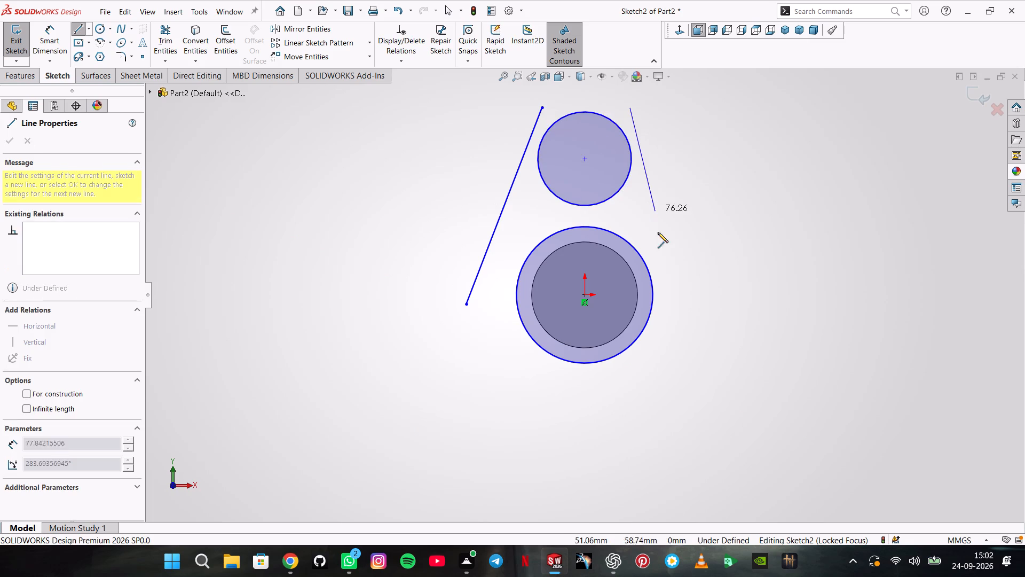
{"action": "left_click", "coordinate": [675, 310]}
{"action": "double_click", "coordinate": [705, 273]}
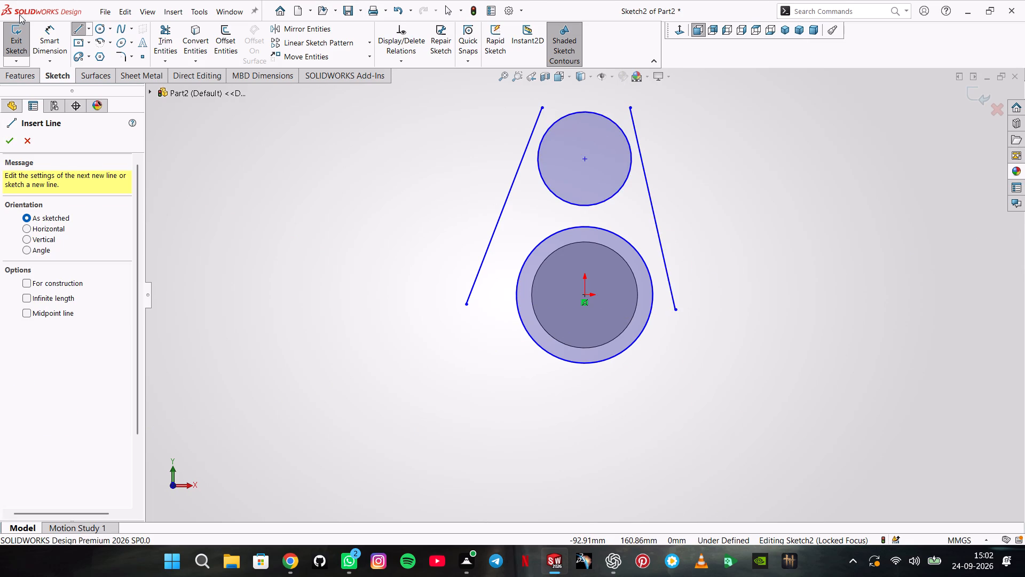
{"action": "key", "text": "grave"}
{"action": "key", "text": "Escape"}
{"action": "key", "text": "Escape"}
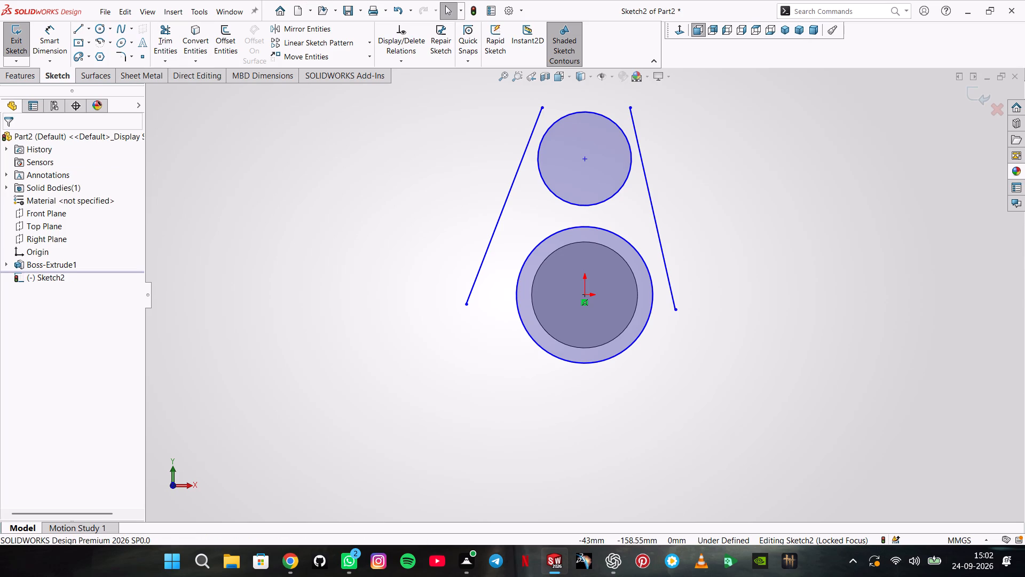
{"action": "key", "text": "Escape"}
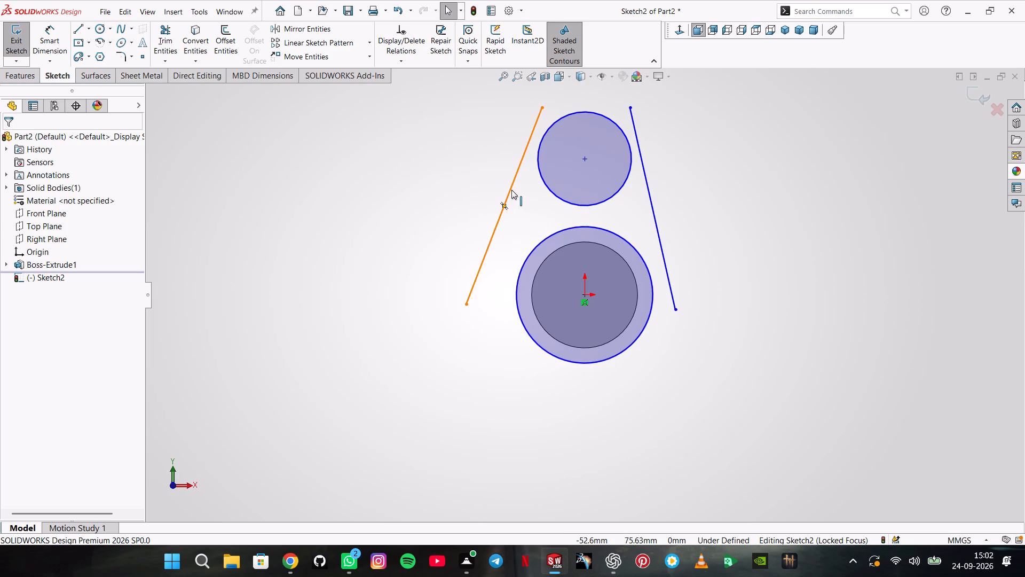
Make the upper circle tangent to the right slanted line.
{"action": "left_click", "coordinate": [622, 129]}
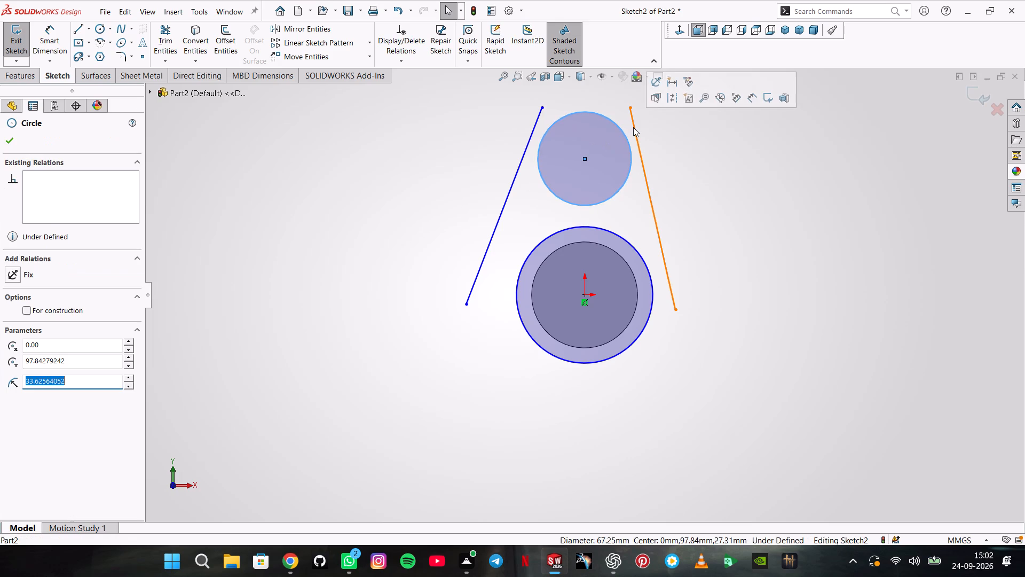
{"action": "left_click", "coordinate": [633, 127], "text": "ctrl"}
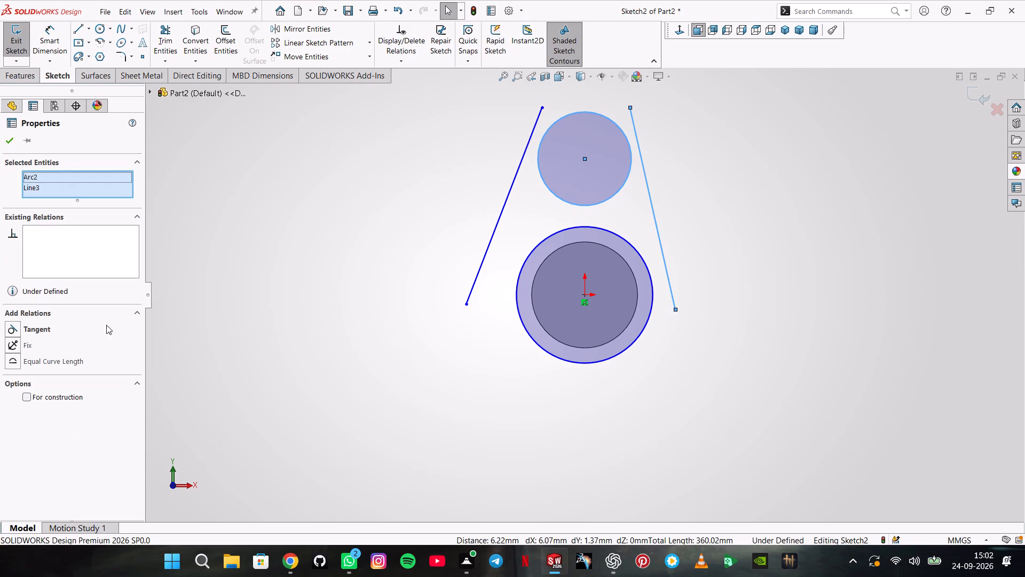
{"action": "left_click", "coordinate": [66, 332]}
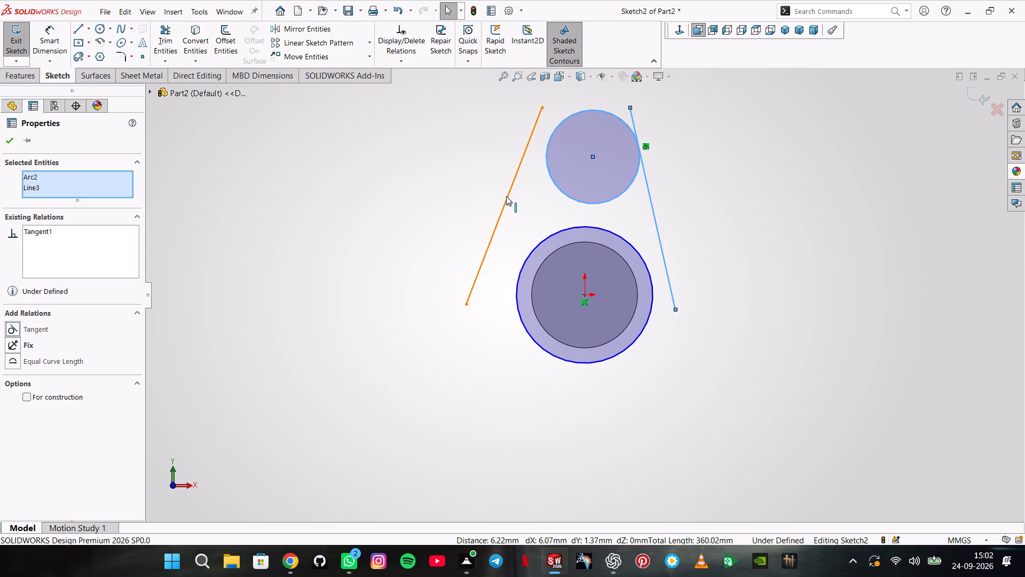
Make the upper circle tangent to the left slanted line.
{"action": "left_click", "coordinate": [506, 196], "text": "shift"}
{"action": "left_click", "coordinate": [553, 181], "text": "shift"}
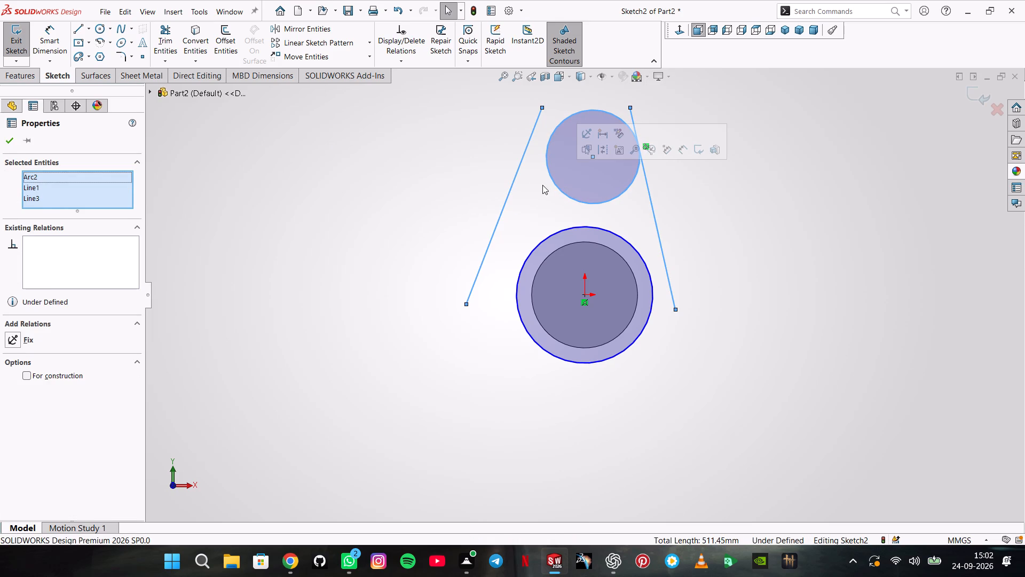
{"action": "key", "text": "Escape"}
{"action": "key", "text": "grave"}
{"action": "key", "text": "Escape"}
{"action": "left_click", "coordinate": [512, 184]}
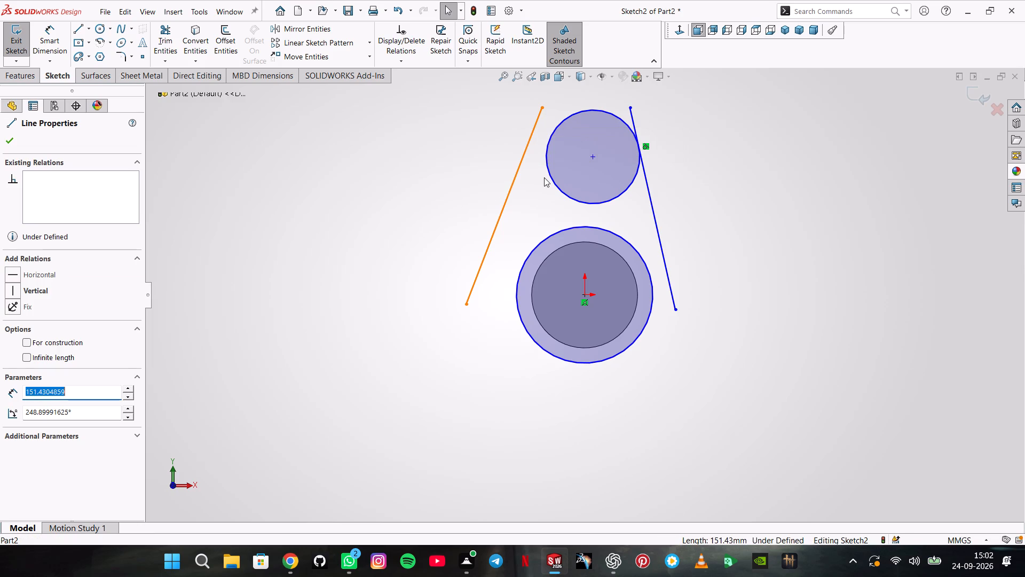
{"action": "left_click", "coordinate": [548, 176], "text": "shift"}
{"action": "left_click", "coordinate": [579, 128]}
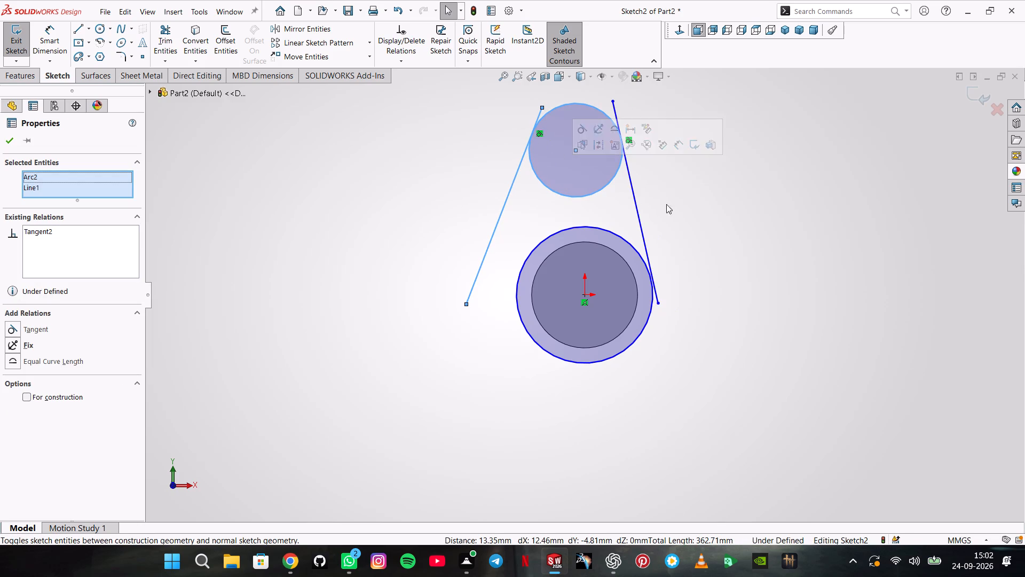
Make the lower circle around the origin tangent to the right slanted line and to the left slanted line.
{"action": "left_click", "coordinate": [645, 266], "text": "shift"}
{"action": "left_click", "coordinate": [649, 263], "text": "shift"}
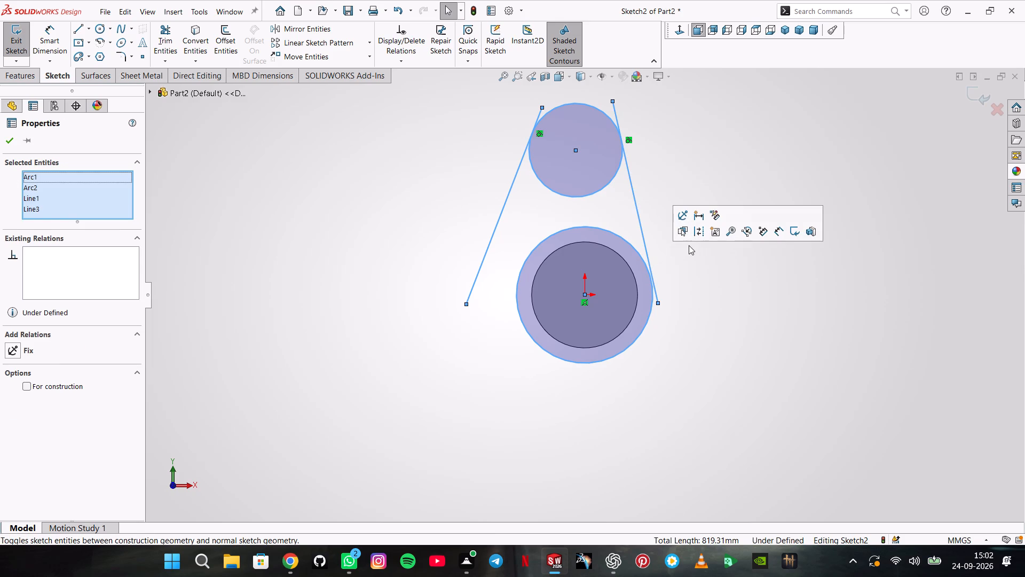
{"action": "key", "text": "Escape"}
{"action": "key", "text": "Escape"}
{"action": "key", "text": "Escape"}
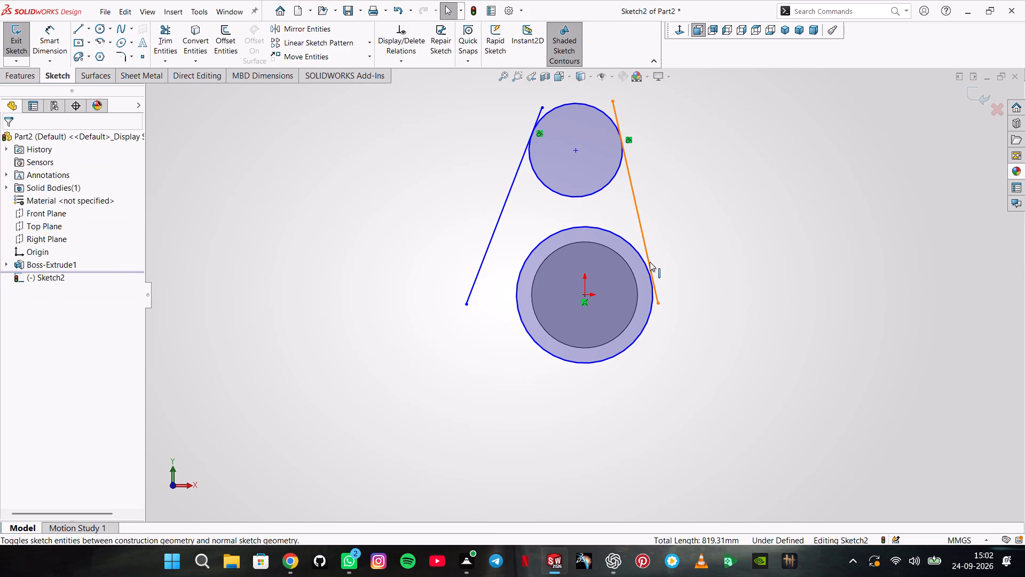
{"action": "left_click", "coordinate": [650, 262], "text": "shift"}
{"action": "left_click", "coordinate": [646, 264], "text": "shift"}
{"action": "left_click", "coordinate": [645, 262], "text": "shift"}
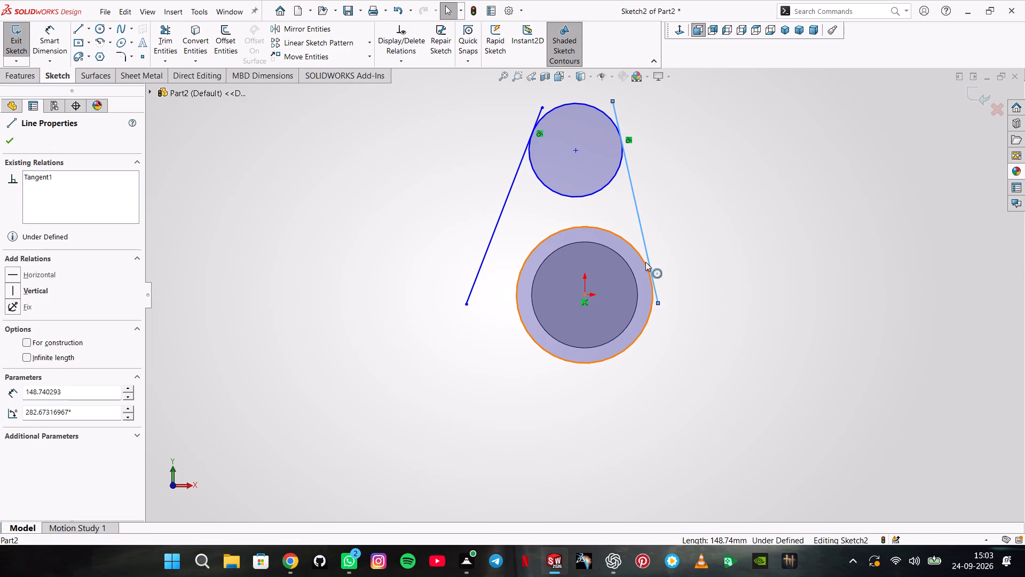
{"action": "left_click", "coordinate": [675, 216]}
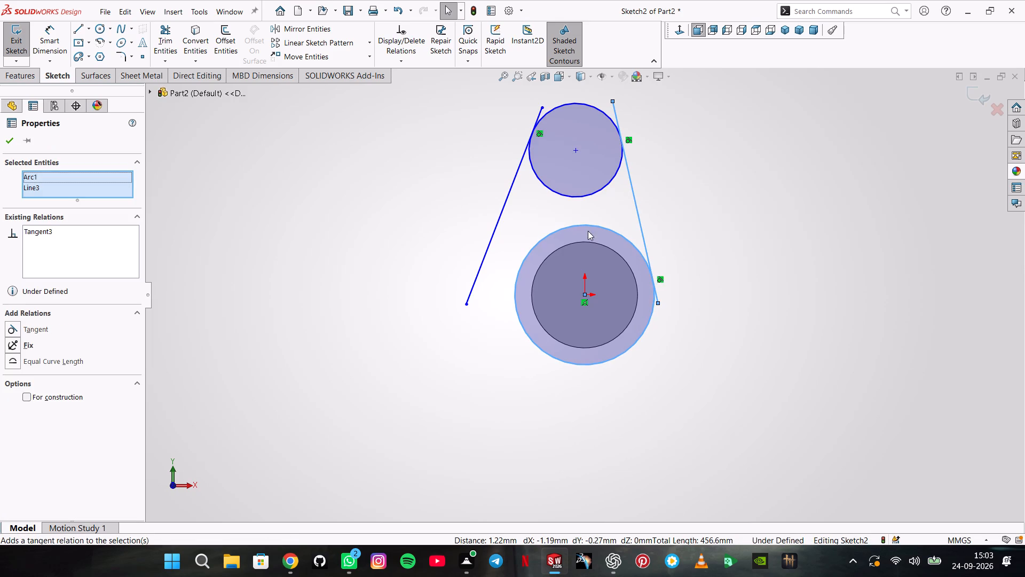
{"action": "left_click", "coordinate": [525, 233]}
{"action": "left_click", "coordinate": [503, 212]}
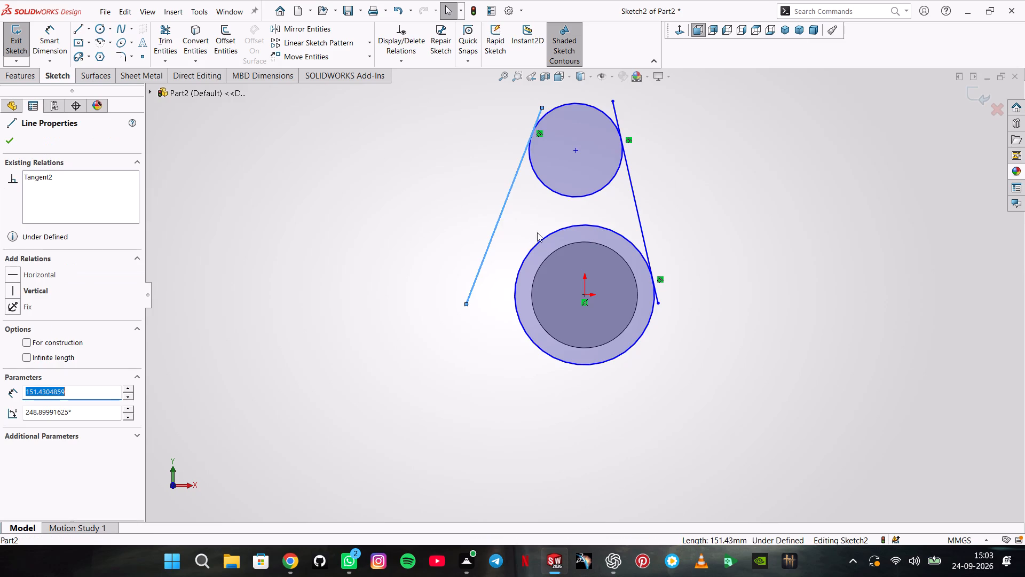
{"action": "left_click", "coordinate": [540, 239], "text": "shift"}
{"action": "left_click", "coordinate": [578, 194]}
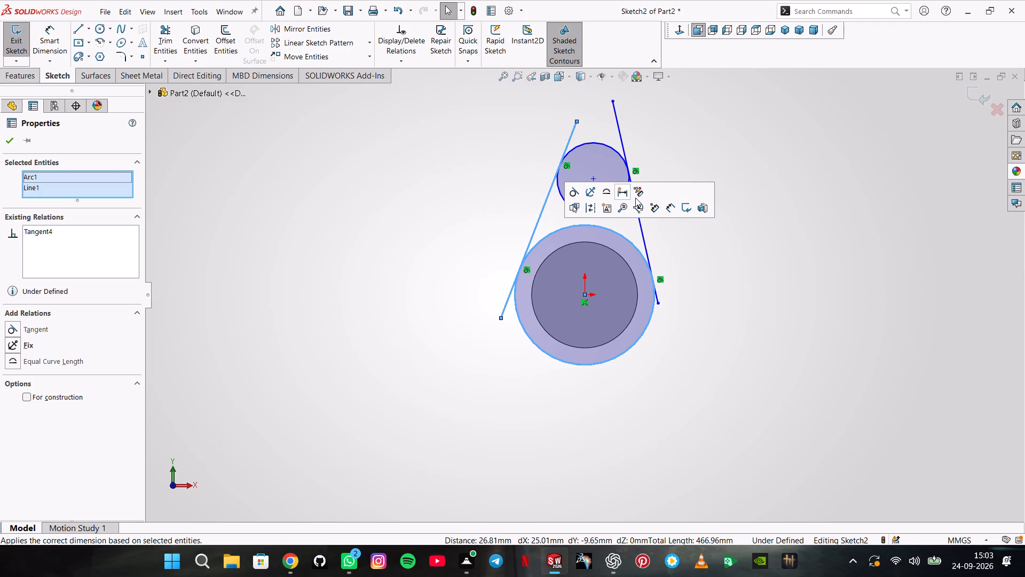
Trim both slanted lines' upper ends beyond the upper circle and the right line's lower end beyond the lower circle.
{"action": "left_click", "coordinate": [168, 42]}
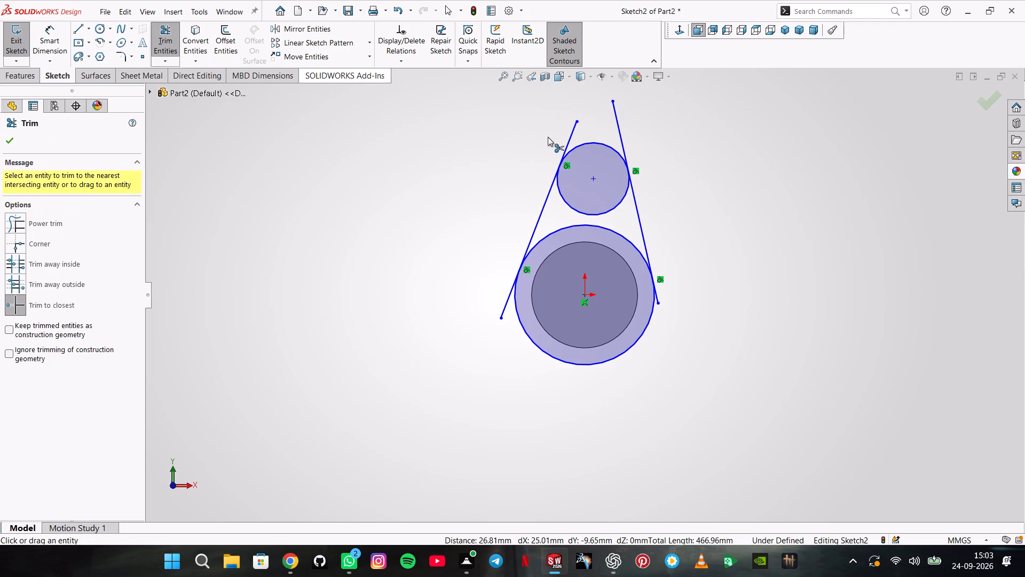
{"action": "left_click", "coordinate": [570, 133]}
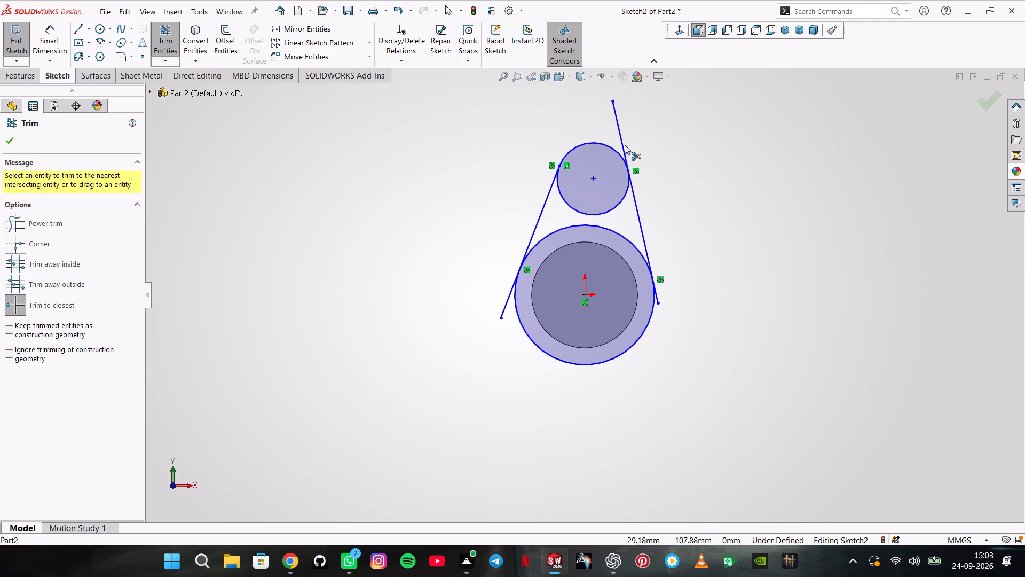
{"action": "left_click", "coordinate": [624, 144]}
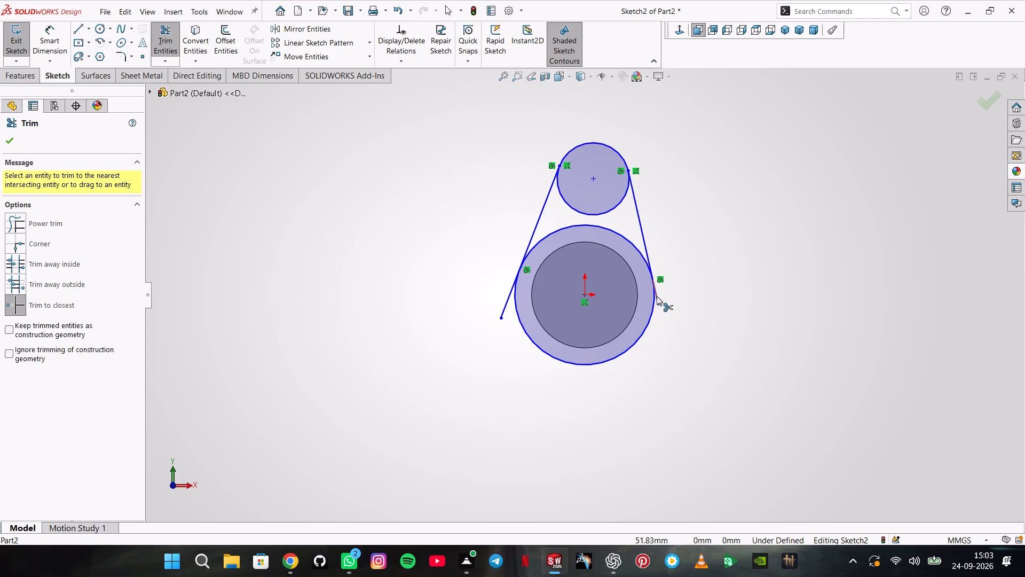
{"action": "left_click", "coordinate": [657, 297]}
{"action": "left_click", "coordinate": [506, 295]}
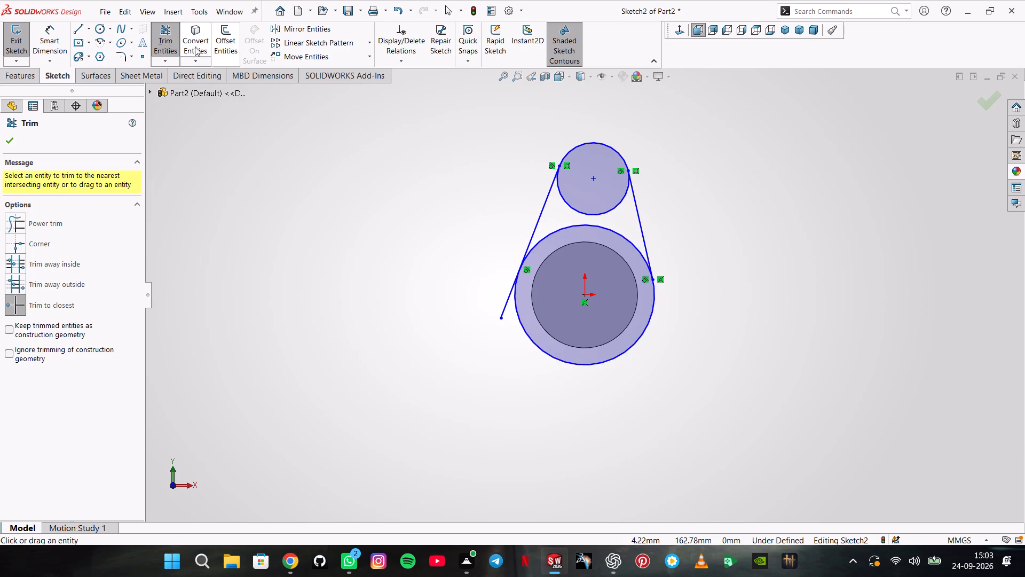
Dimension the gap between the cylindrical boss edge and the lower sketch circle as 12.7 mm.
{"action": "left_click", "coordinate": [35, 45]}
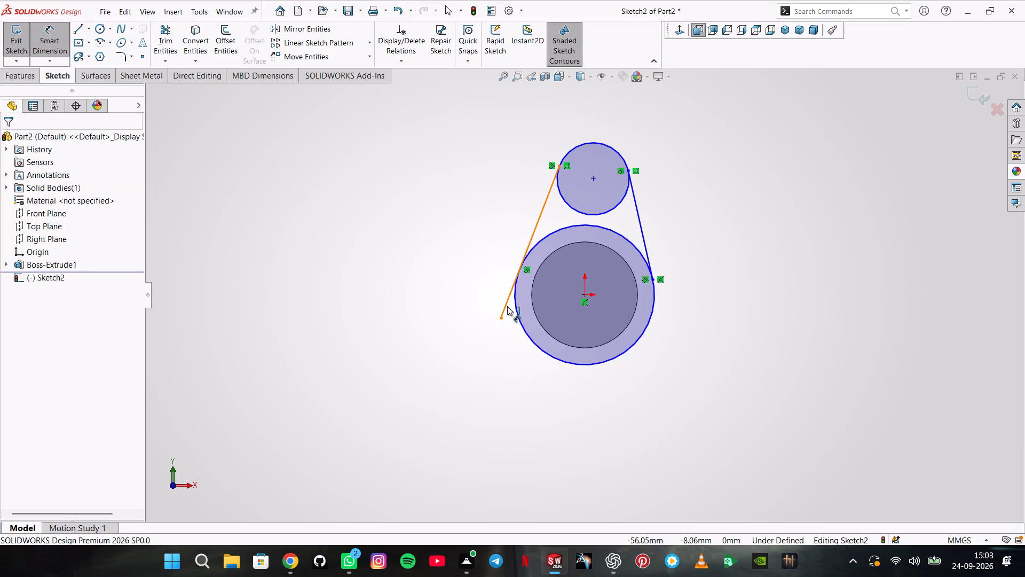
{"action": "left_click", "coordinate": [535, 314]}
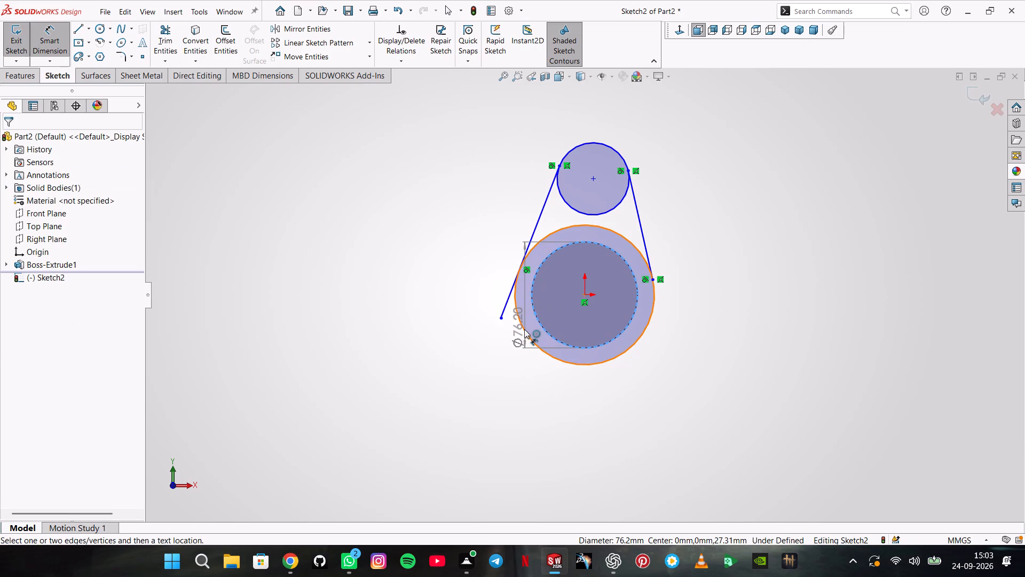
{"action": "left_click", "coordinate": [524, 329]}
{"action": "left_click", "coordinate": [530, 323]}
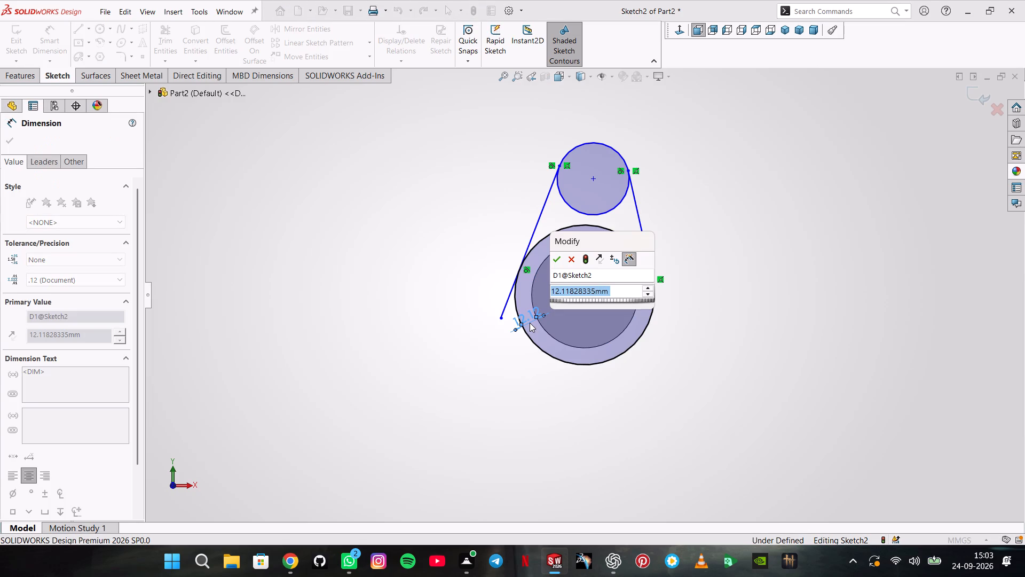
{"action": "key", "text": "1"}
{"action": "key", "text": "7"}
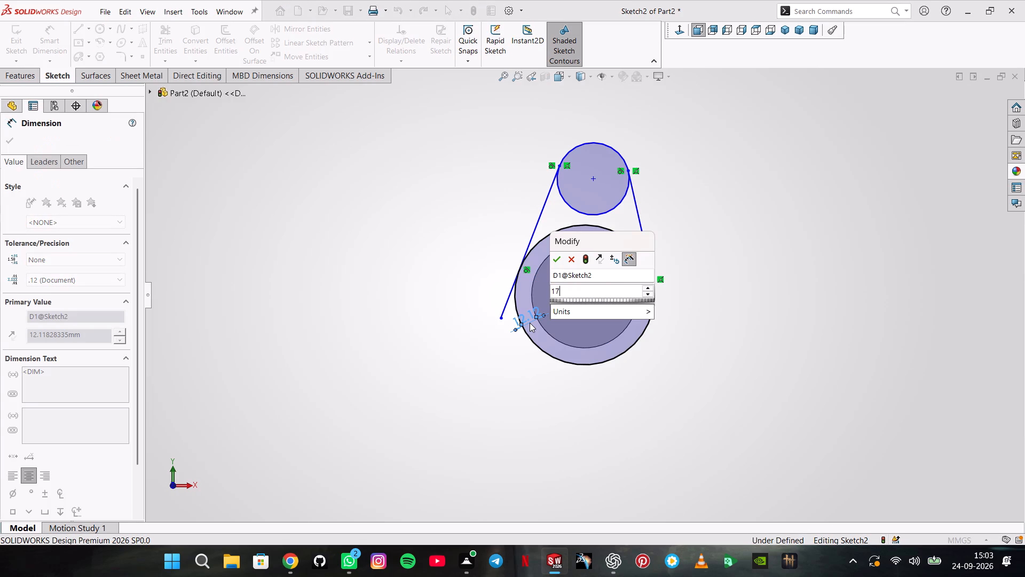
{"action": "key", "text": "BackSpace"}
{"action": "type", "text": "2."}
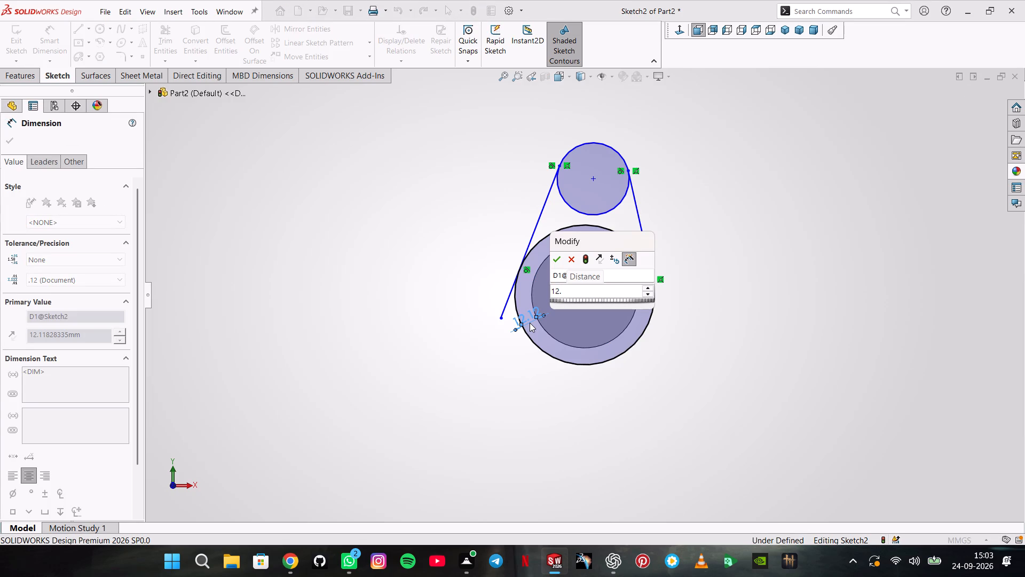
{"action": "key", "text": "7"}
{"action": "key", "text": "7"}
{"action": "key", "text": "7"}
{"action": "key", "text": "7"}
{"action": "key", "text": "7"}
{"action": "key", "text": "7"}
{"action": "key", "text": "7"}
{"action": "key", "text": "7"}
{"action": "key", "text": "BackSpace"}
{"action": "key", "text": "BackSpace"}
{"action": "key", "text": "BackSpace"}
{"action": "key", "text": "BackSpace"}
{"action": "key", "text": "BackSpace"}
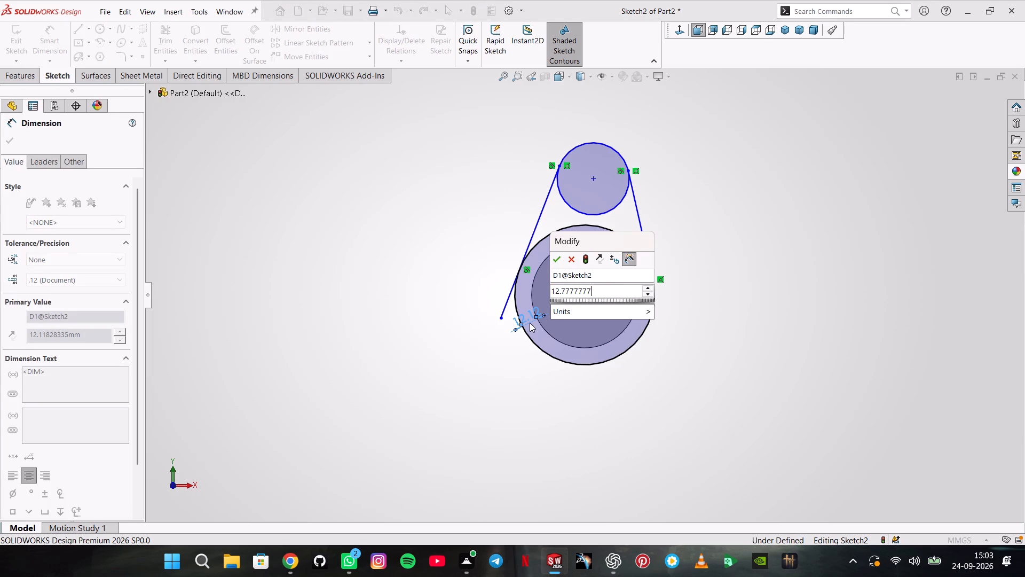
{"action": "key", "text": "BackSpace"}
{"action": "key", "text": "BackSpace"}
{"action": "key", "text": "Return"}
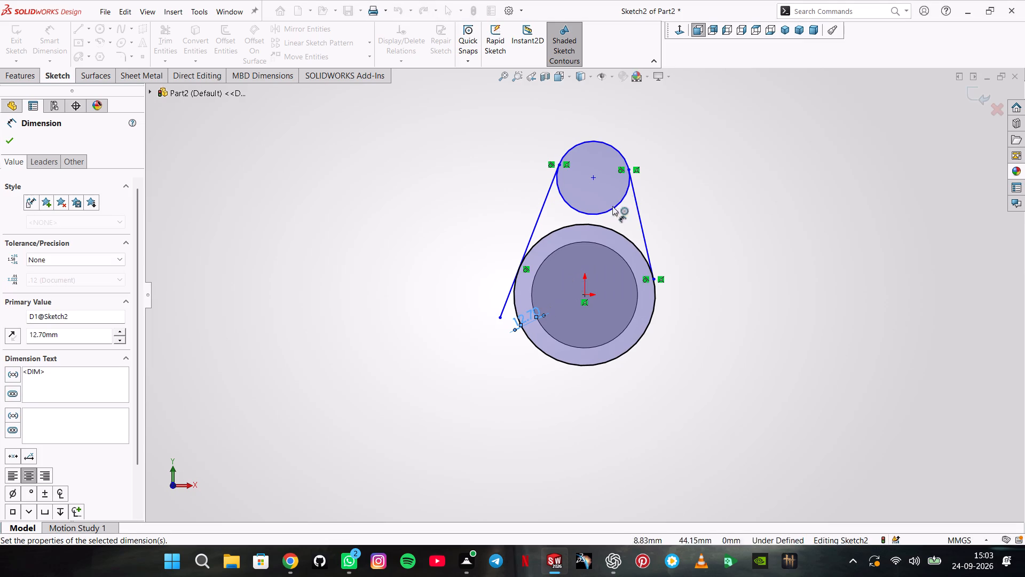
{"action": "key", "text": "Escape"}
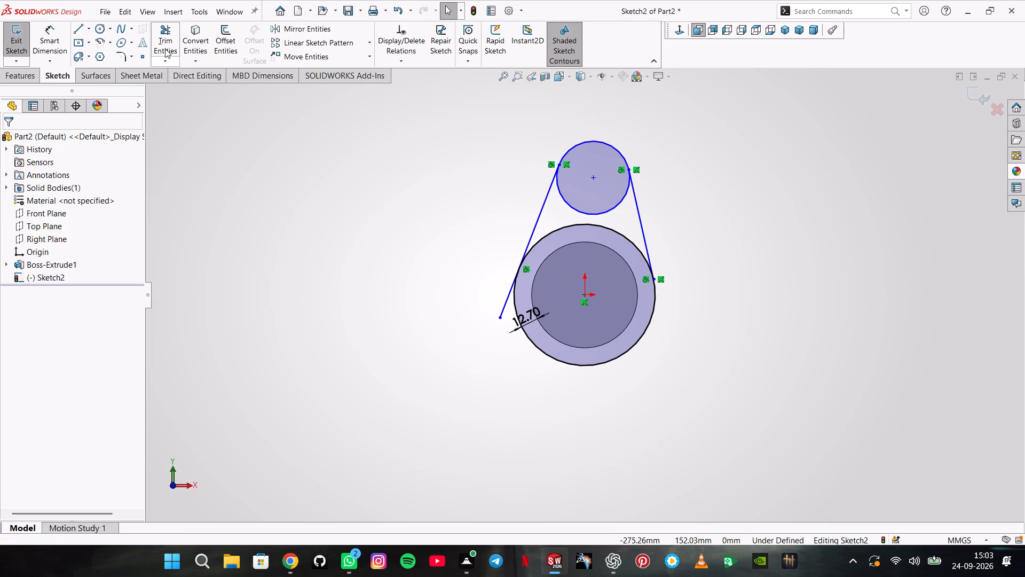
Trim the left slanted line's lower end that extends past its tangent point on the lower circle.
{"action": "left_click", "coordinate": [165, 49]}
{"action": "left_click", "coordinate": [506, 296]}
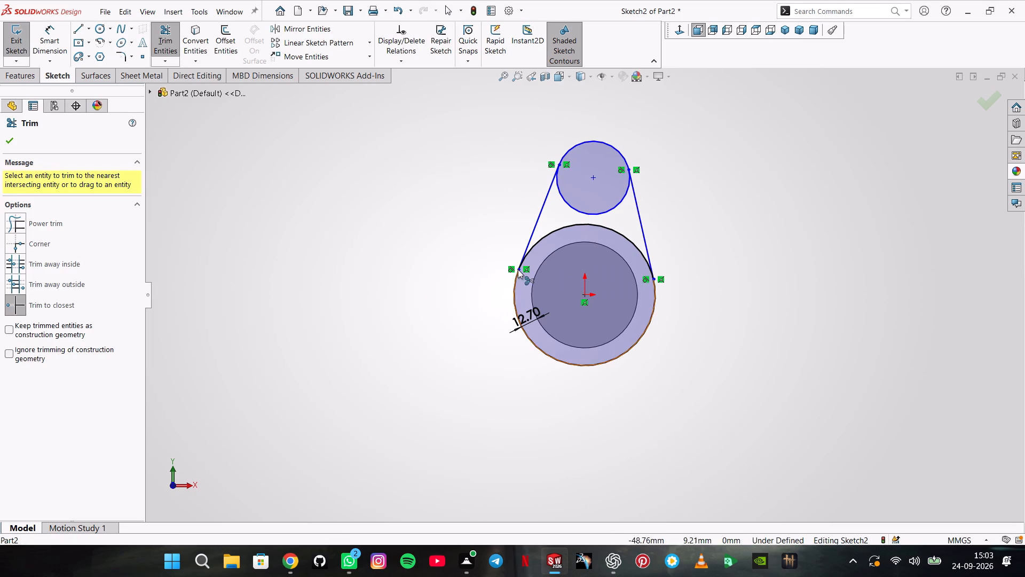
{"action": "key", "text": "Escape"}
Dimension the upper circle's diameter as 88.9 mm.
{"action": "left_click", "coordinate": [59, 46]}
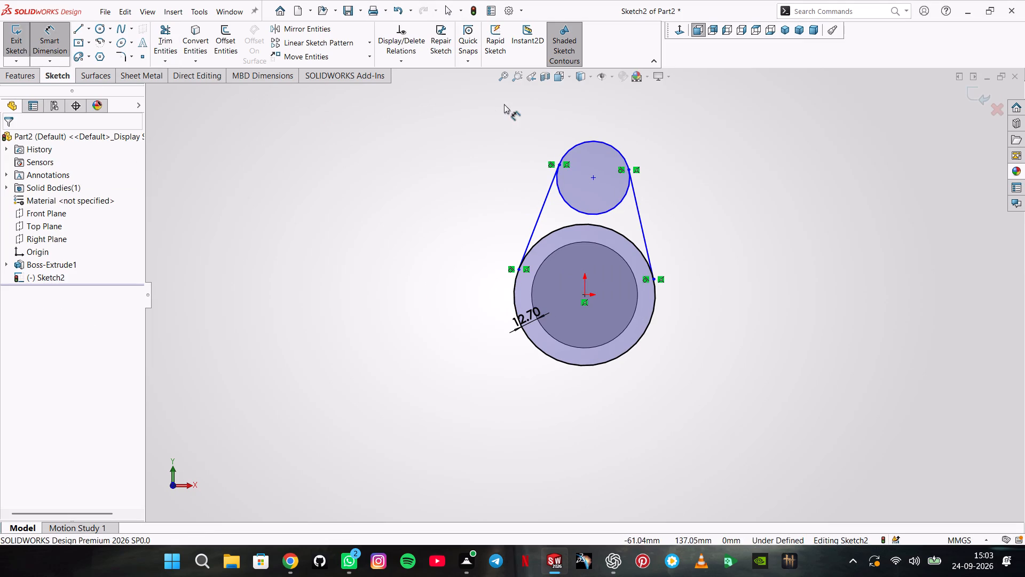
{"action": "left_click", "coordinate": [595, 143]}
{"action": "left_click", "coordinate": [709, 166]}
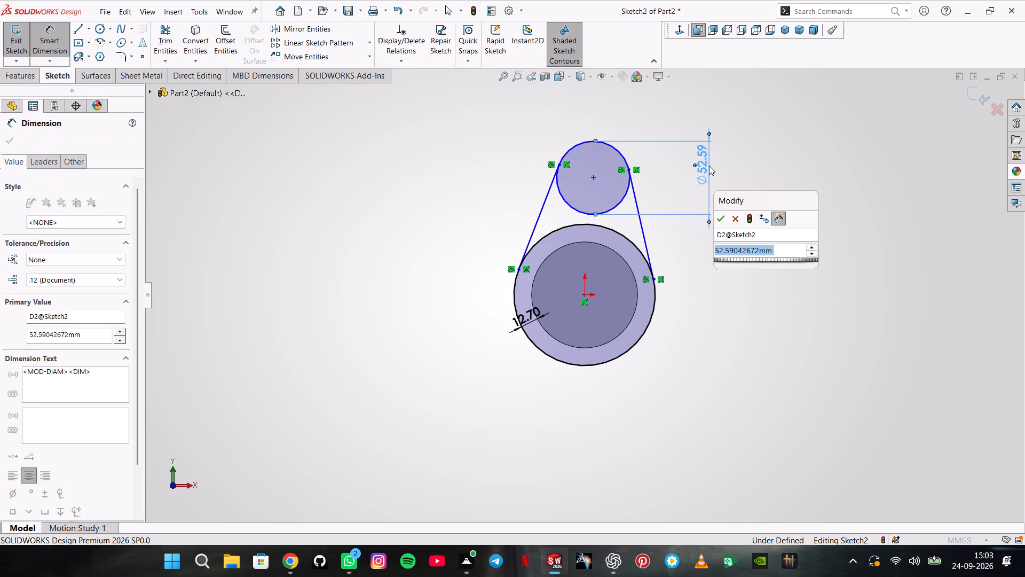
{"action": "type", "text": "88.9"}
{"action": "key", "text": "Return"}
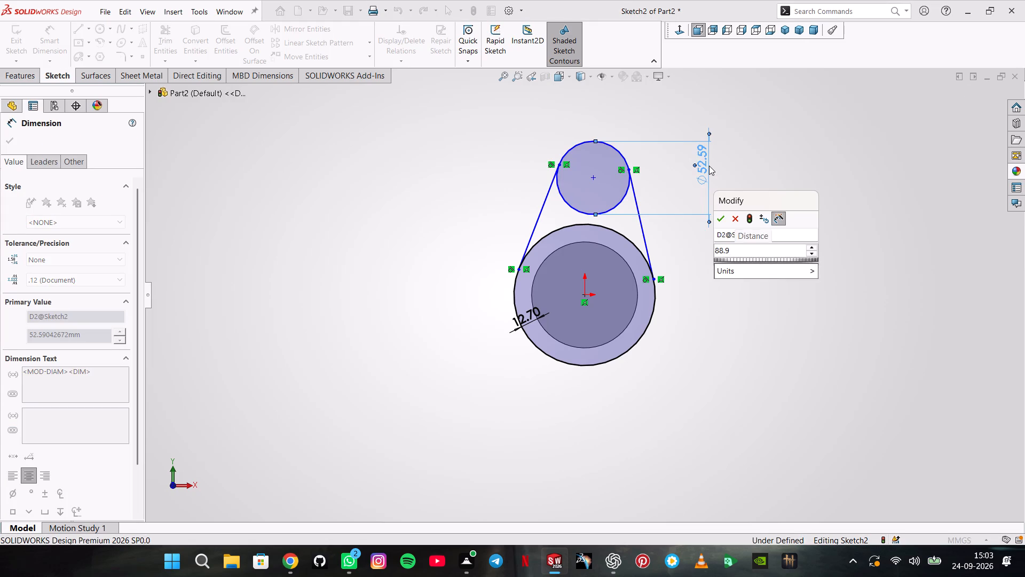
Add a vertical relation between the upper circle's centre and the origin.
{"action": "left_click", "coordinate": [586, 293]}
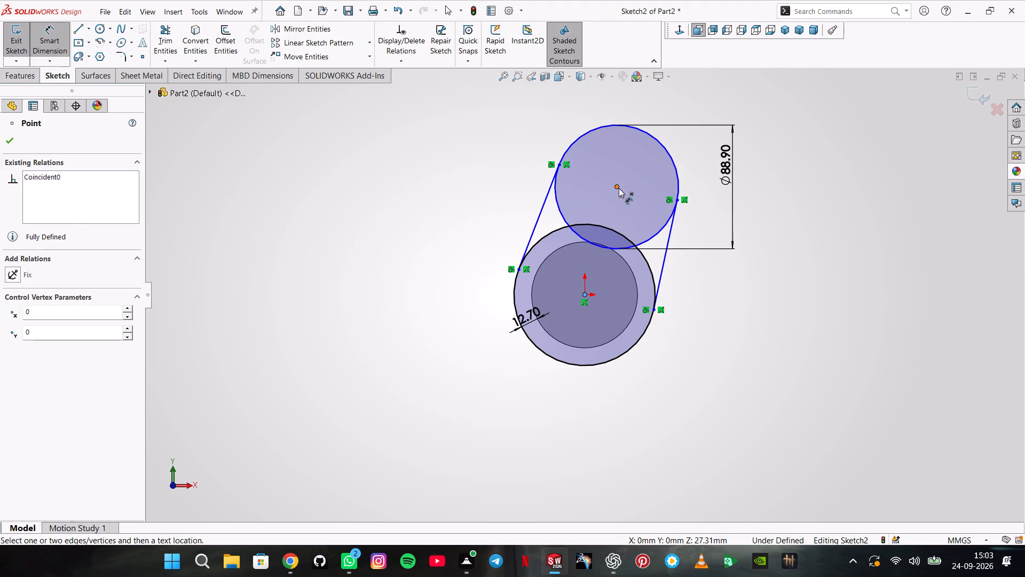
{"action": "key", "text": "Escape"}
{"action": "key", "text": "Escape"}
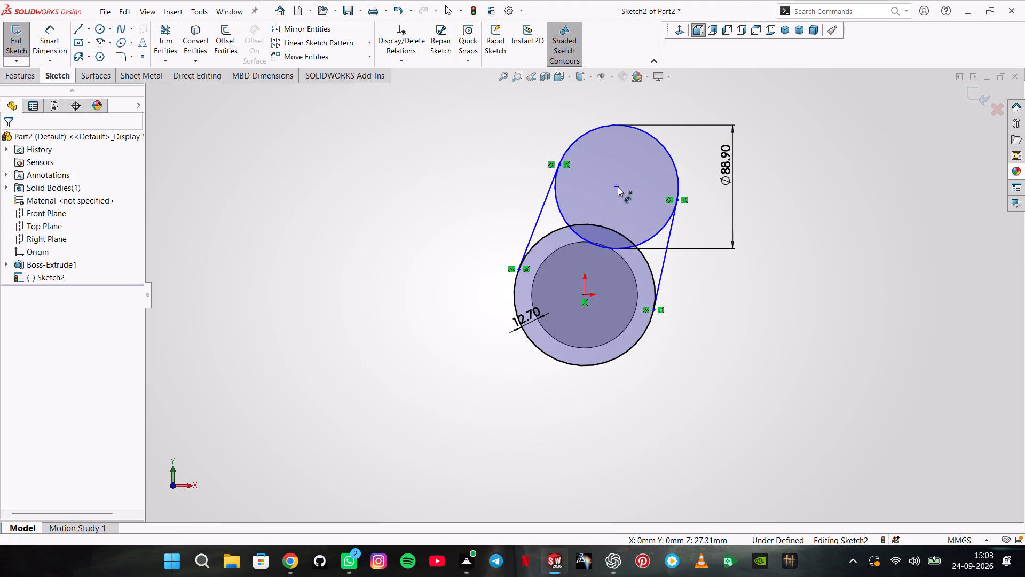
{"action": "left_click", "coordinate": [618, 187]}
{"action": "left_click", "coordinate": [585, 294], "text": "ctrl"}
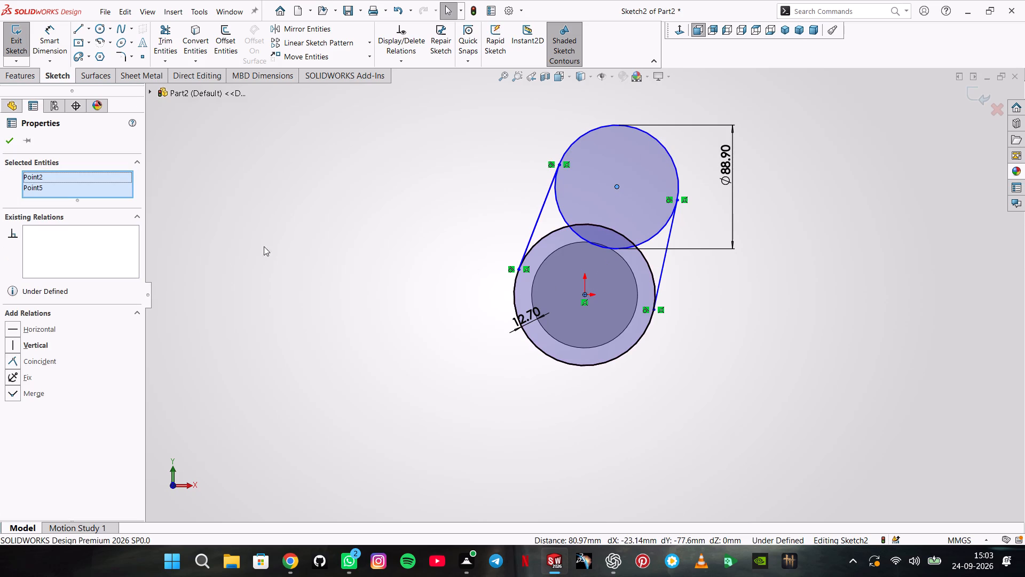
{"action": "left_click", "coordinate": [53, 340]}
{"action": "key", "text": "Escape"}
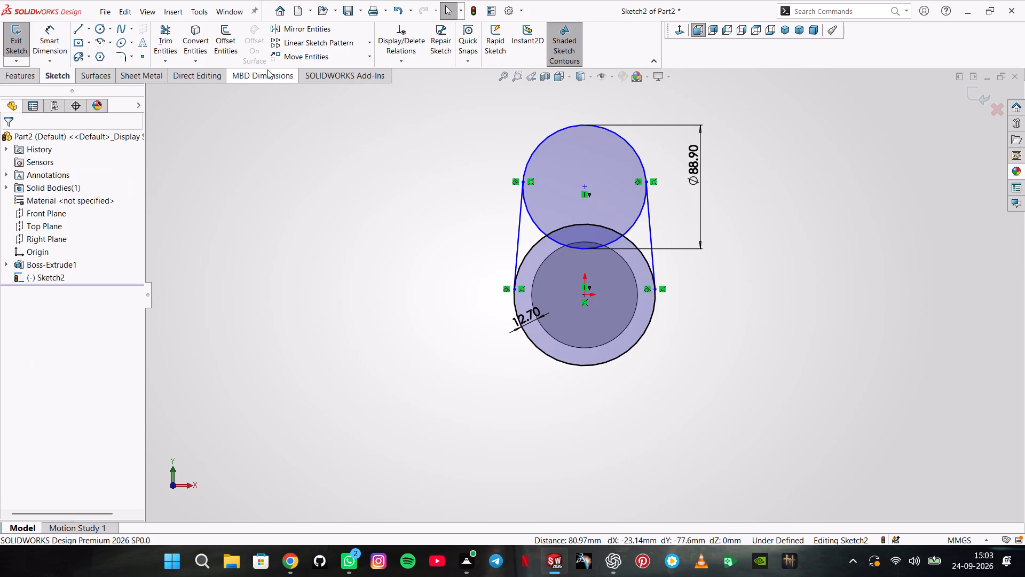
Dimension the vertical distance between the upper circle's centre and the origin as 63.5 mm.
{"action": "left_click", "coordinate": [56, 42]}
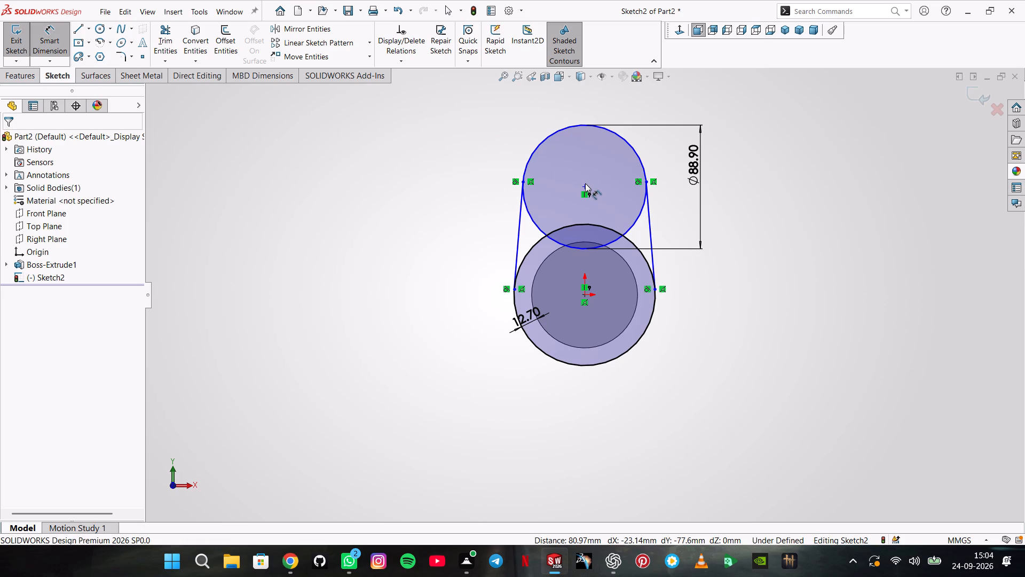
{"action": "left_click", "coordinate": [585, 184]}
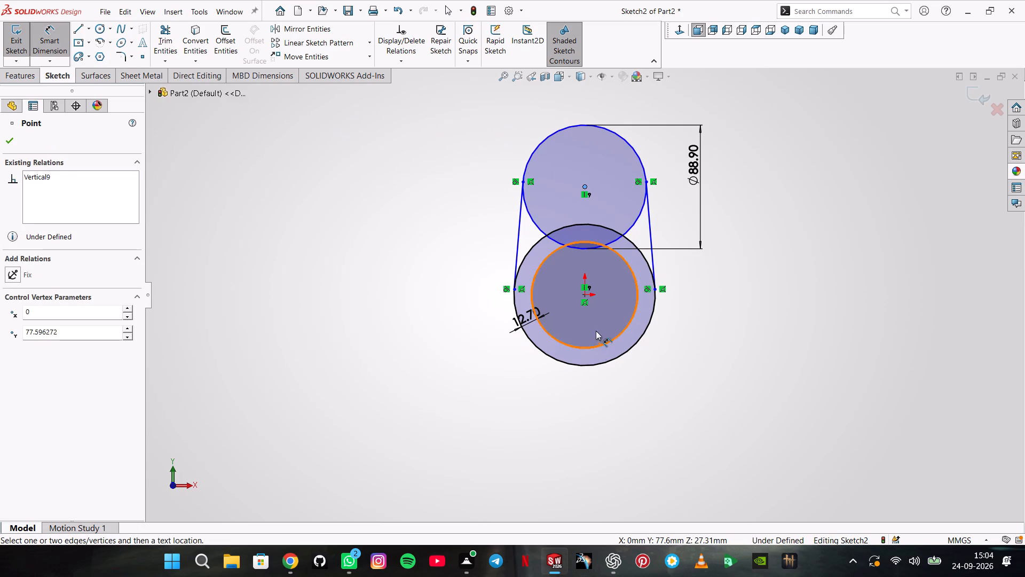
{"action": "left_click", "coordinate": [586, 295]}
{"action": "left_click", "coordinate": [758, 247]}
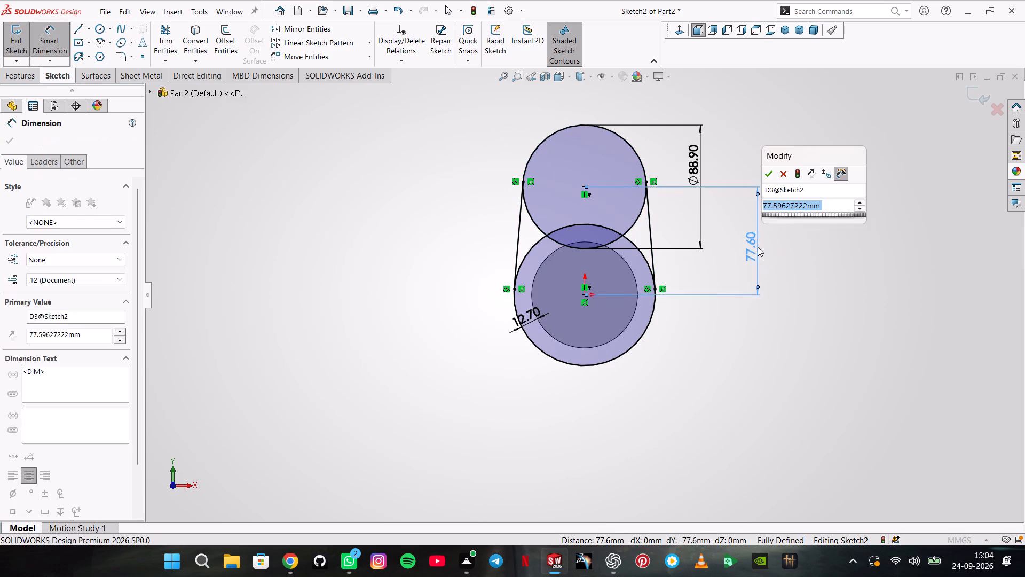
{"action": "type", "text": "63.5"}
{"action": "key", "text": "Return"}
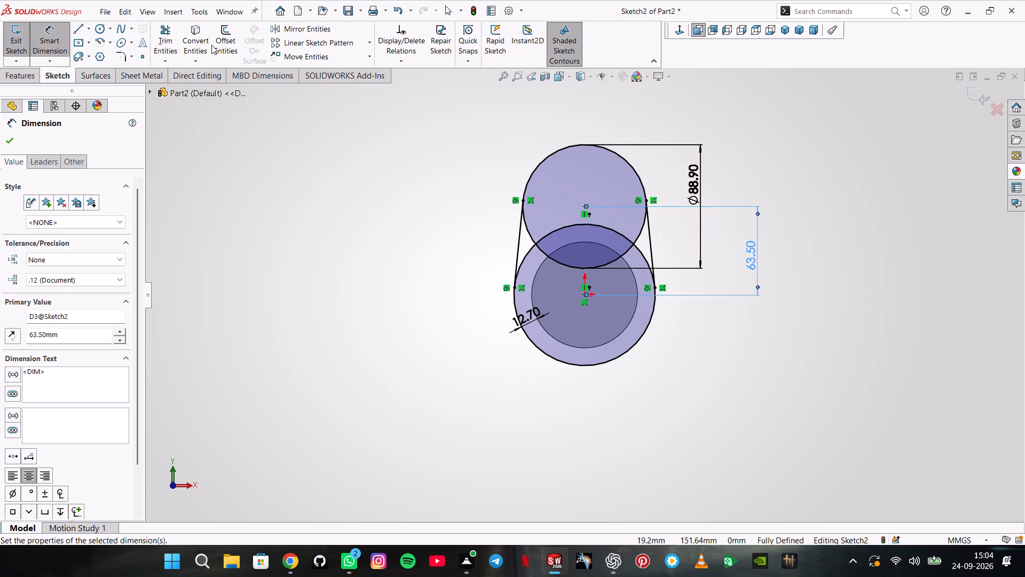
Trim the inner overlapping arcs of the upper and lower circles, leaving one closed outline with the two tangent lines.
{"action": "left_click", "coordinate": [170, 40]}
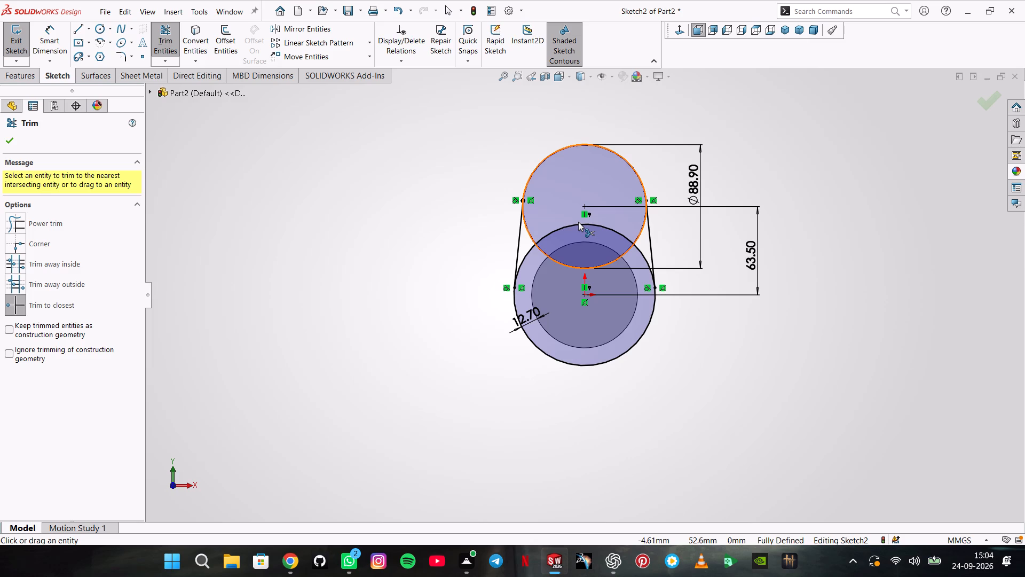
{"action": "left_click", "coordinate": [578, 222]}
{"action": "left_click", "coordinate": [528, 234]}
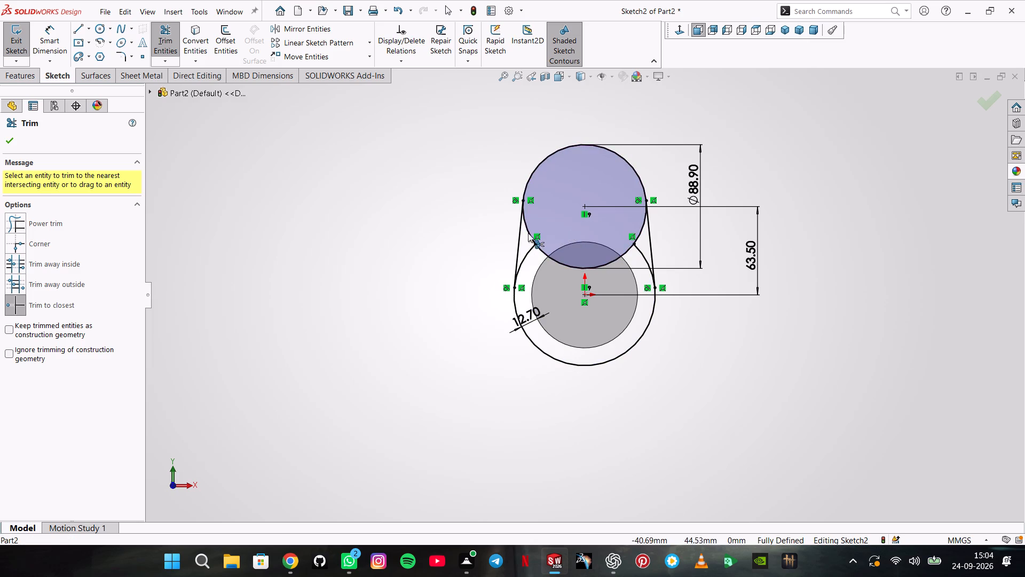
{"action": "left_click", "coordinate": [533, 246]}
{"action": "left_click", "coordinate": [540, 247]}
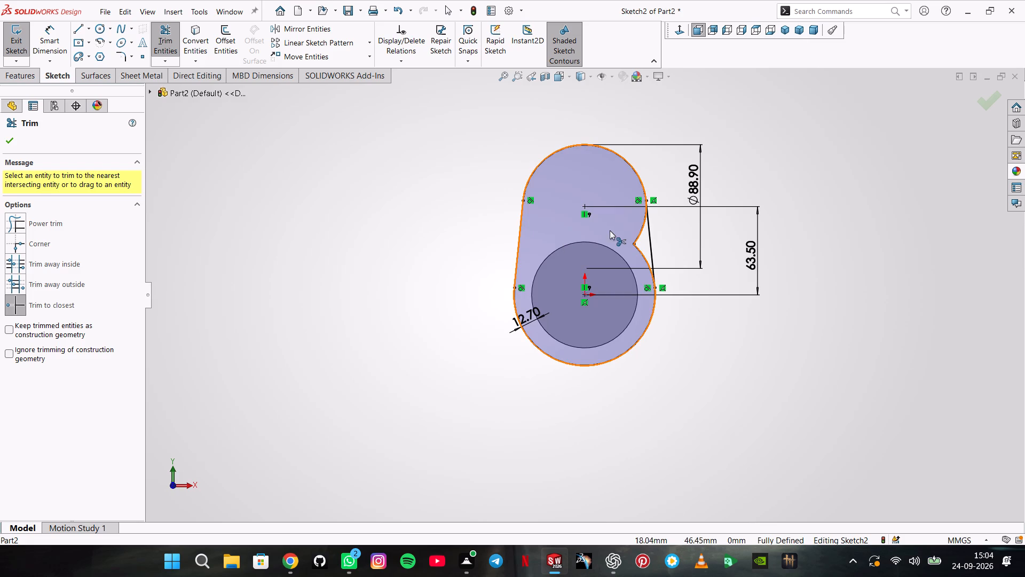
{"action": "left_click", "coordinate": [637, 234]}
{"action": "left_click", "coordinate": [640, 251]}
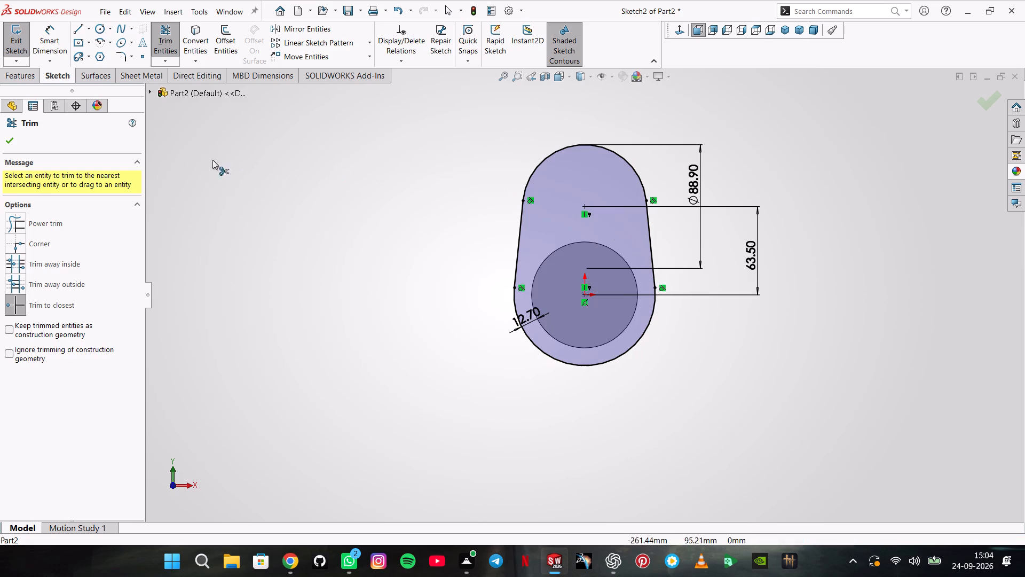
{"action": "left_click", "coordinate": [14, 145]}
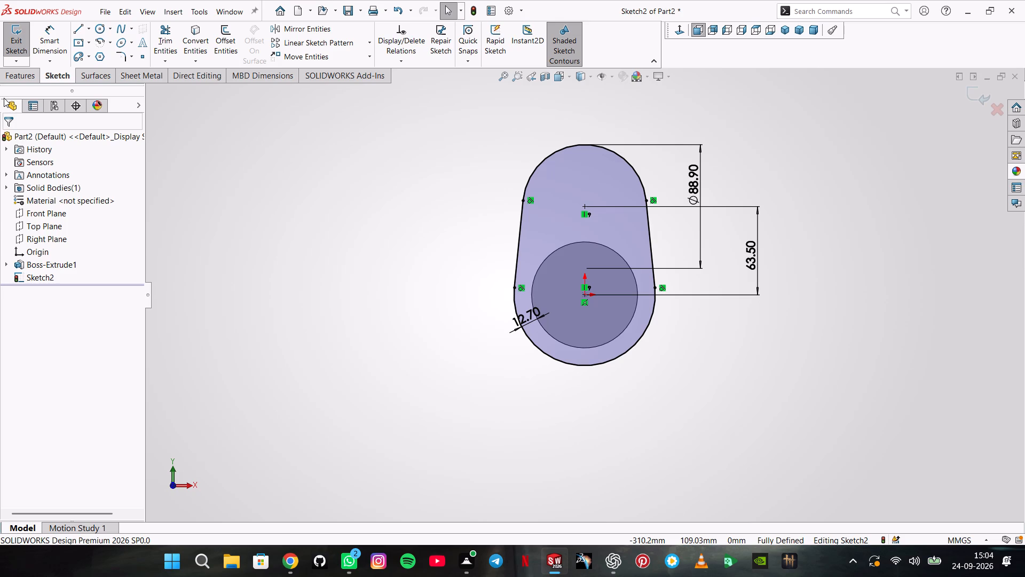
Extrude the closed tangent profile as a blind boss 19 mm deep, merged with the cylindrical boss.
{"action": "left_click", "coordinate": [4, 73]}
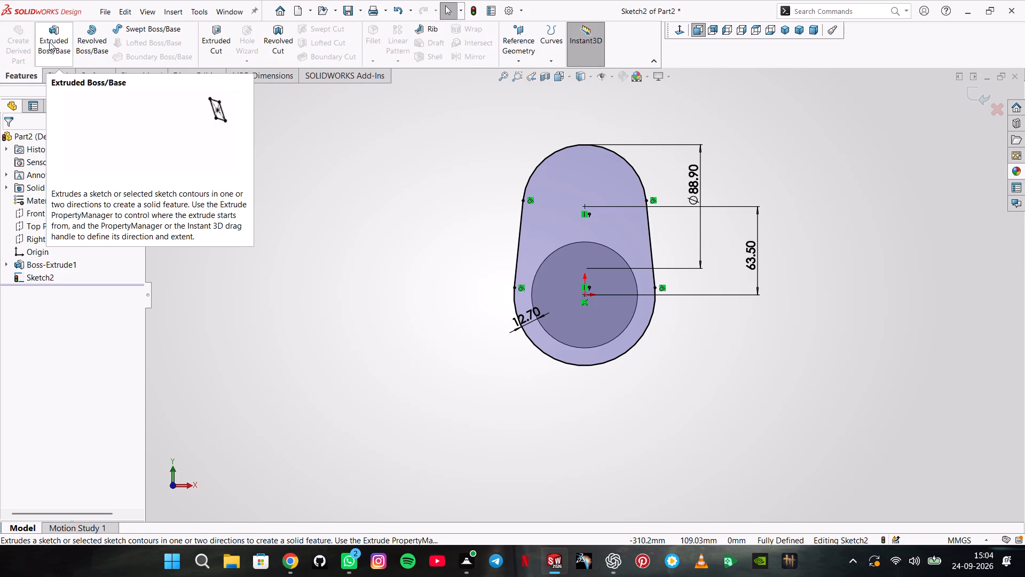
{"action": "left_click", "coordinate": [49, 42]}
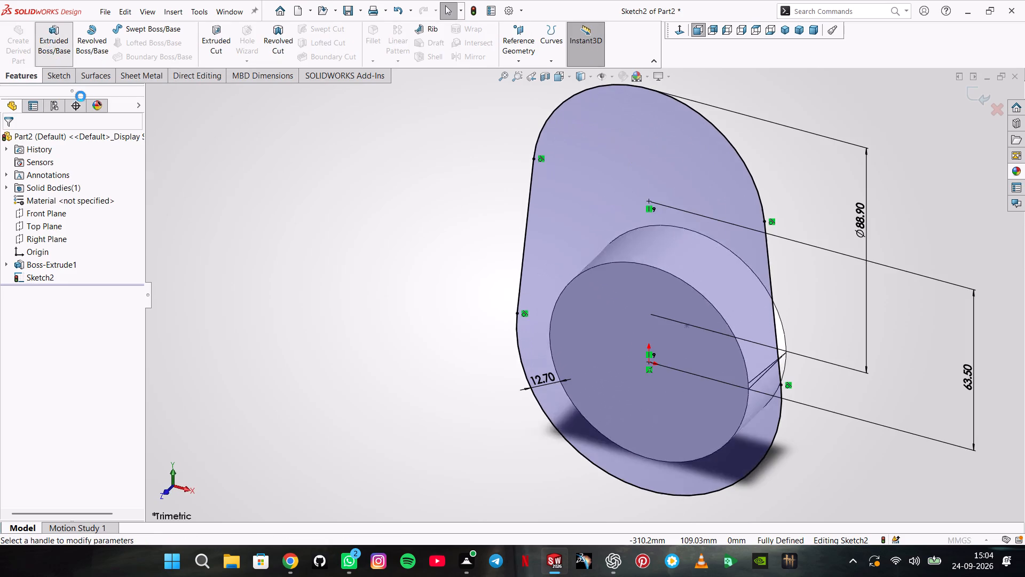
{"action": "type", "text": "19"}
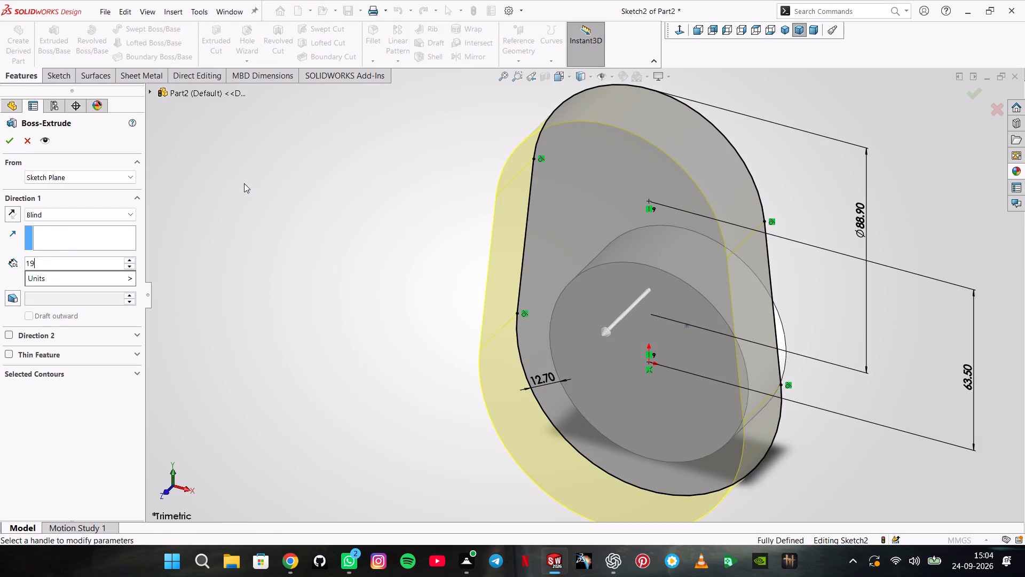
{"action": "key", "text": "Return"}
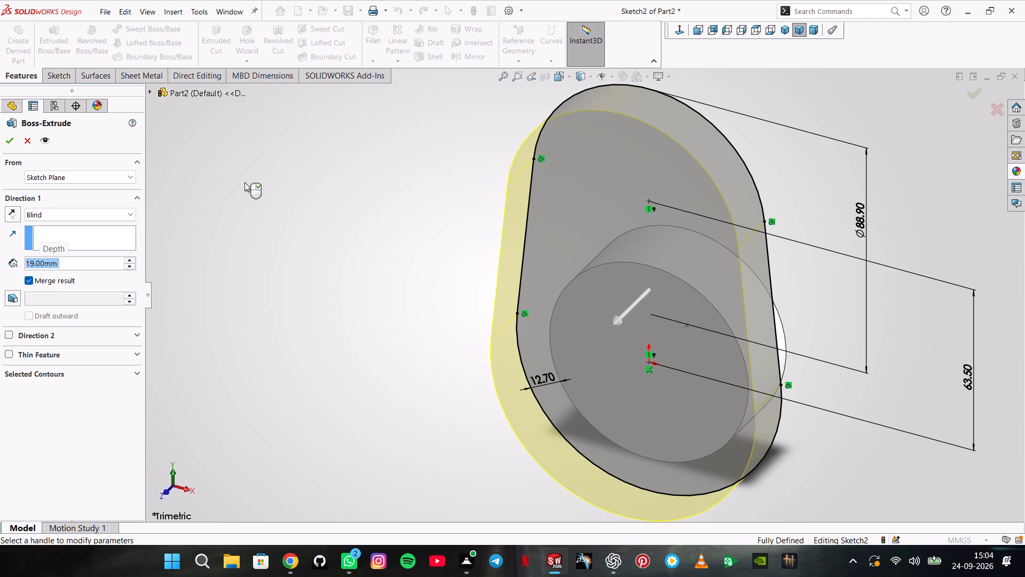
{"action": "key", "text": "Return"}
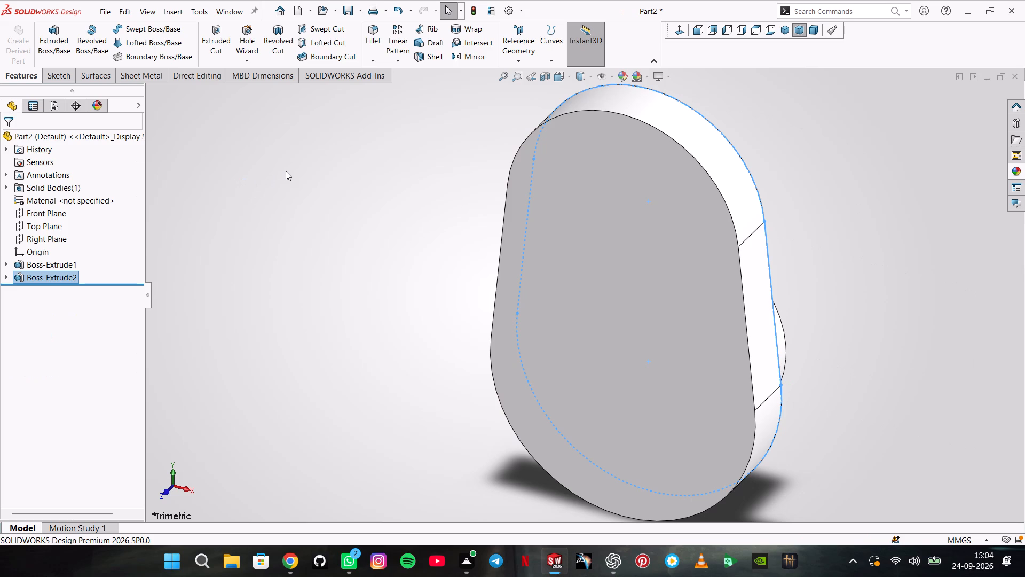
{"action": "left_click", "coordinate": [286, 171]}
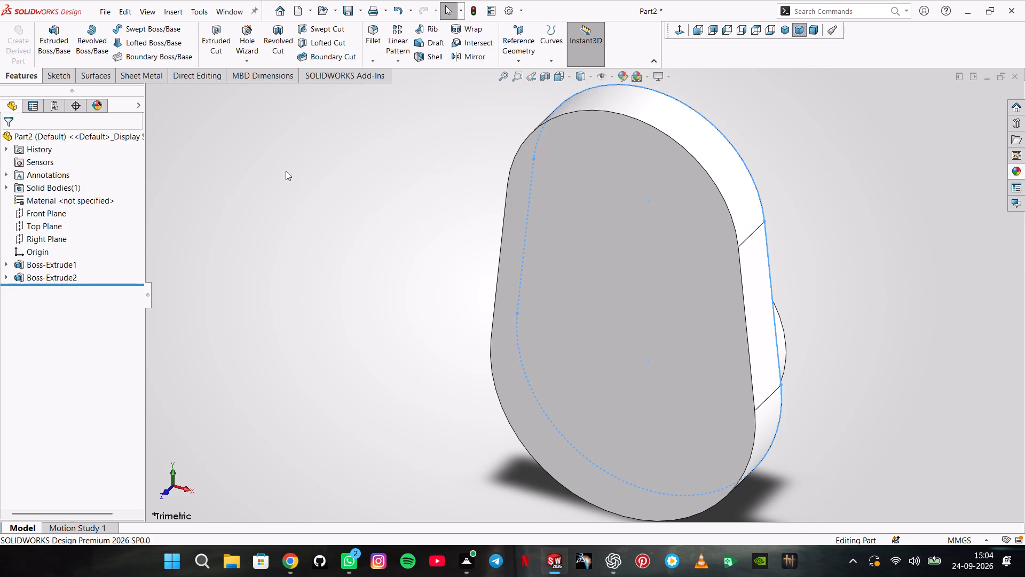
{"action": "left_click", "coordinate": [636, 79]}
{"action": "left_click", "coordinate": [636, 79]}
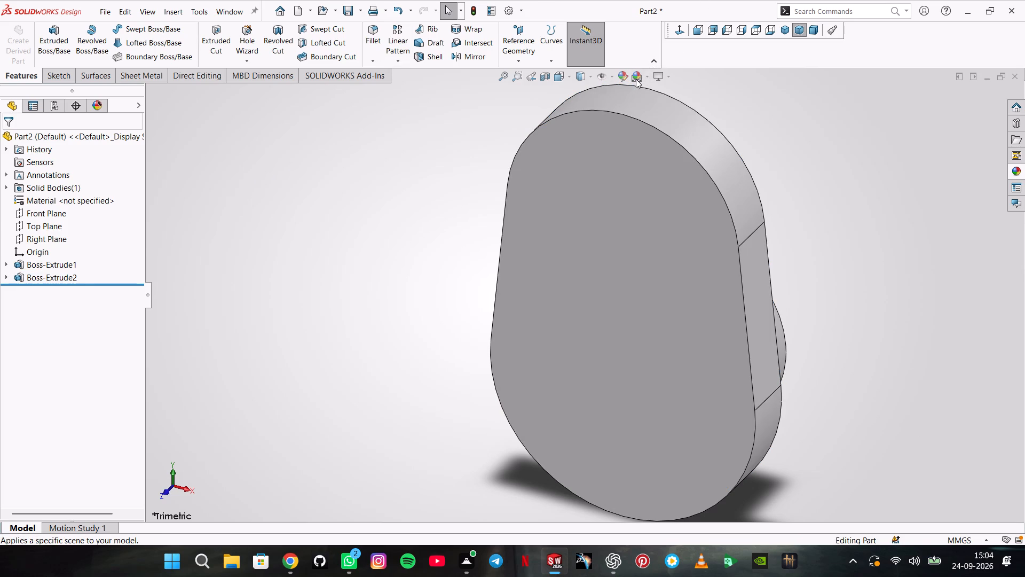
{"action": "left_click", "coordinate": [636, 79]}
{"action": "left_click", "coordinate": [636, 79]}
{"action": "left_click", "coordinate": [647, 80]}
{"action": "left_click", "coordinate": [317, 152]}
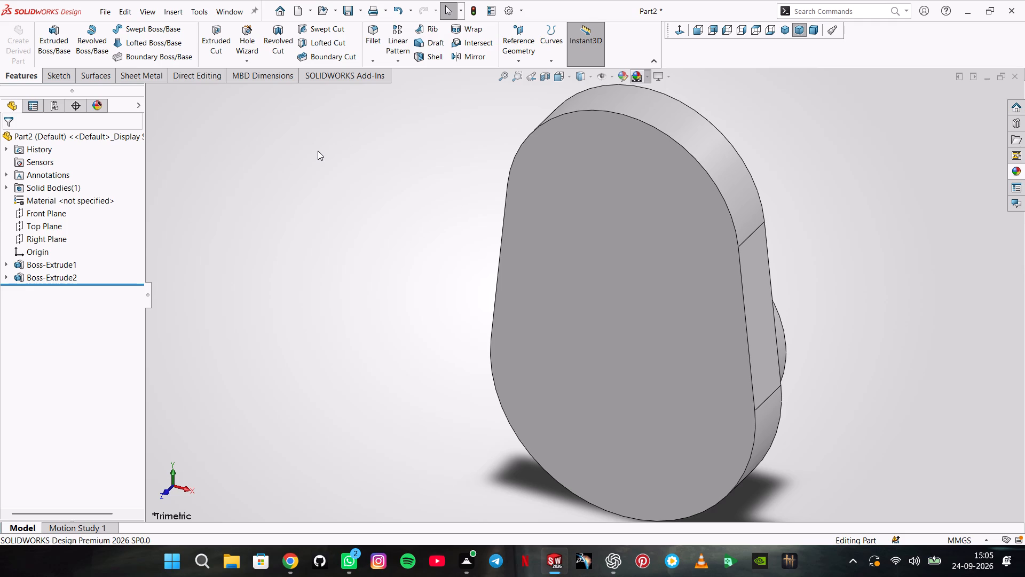
Sketch a circle of about 61.4 mm diameter on the plate's front face, centred on the upper rounded end's centre.
{"action": "left_click", "coordinate": [549, 154]}
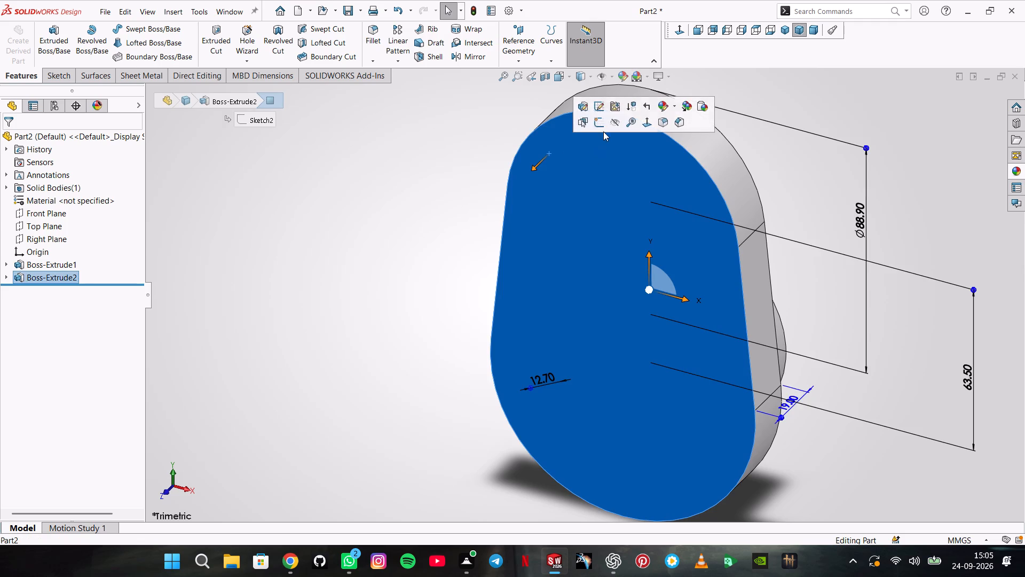
{"action": "left_click", "coordinate": [604, 124]}
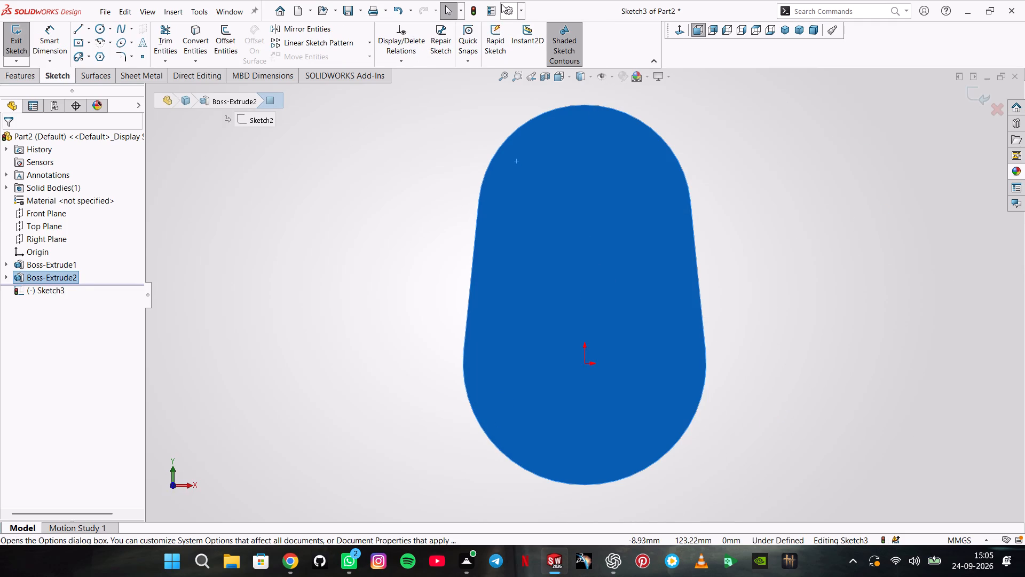
{"action": "left_click", "coordinate": [104, 29]}
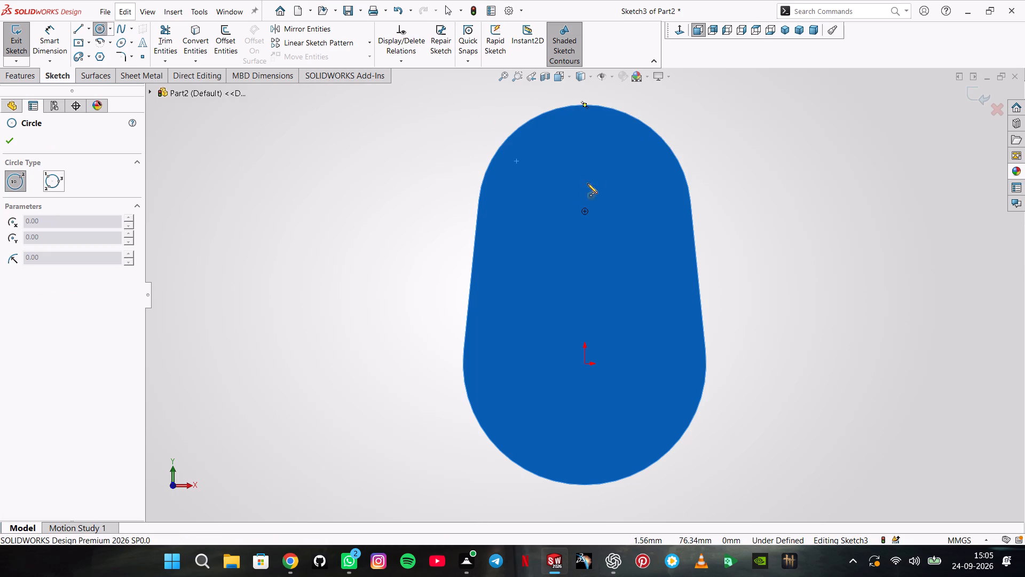
{"action": "left_click", "coordinate": [586, 212]}
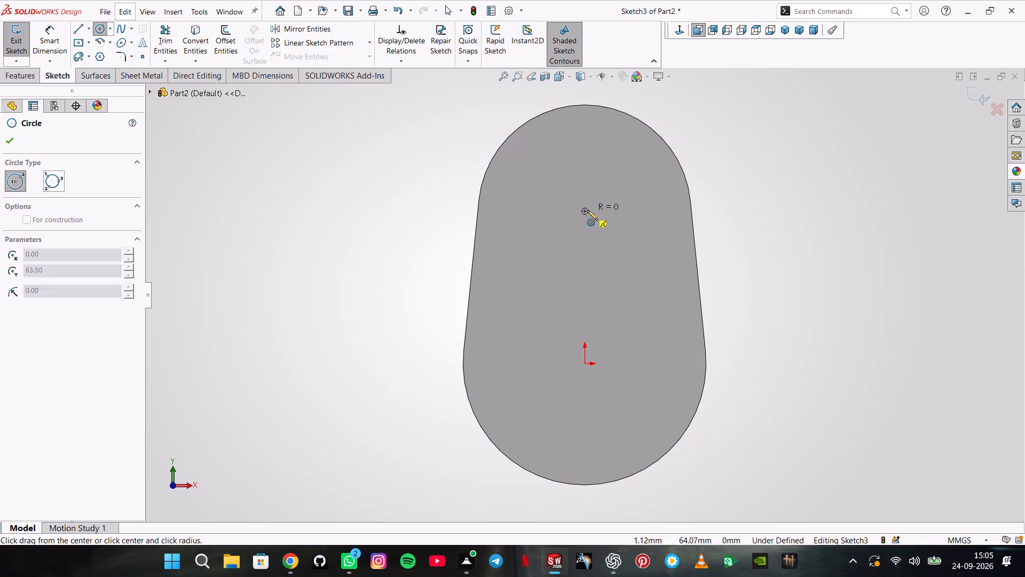
{"action": "left_click", "coordinate": [647, 250]}
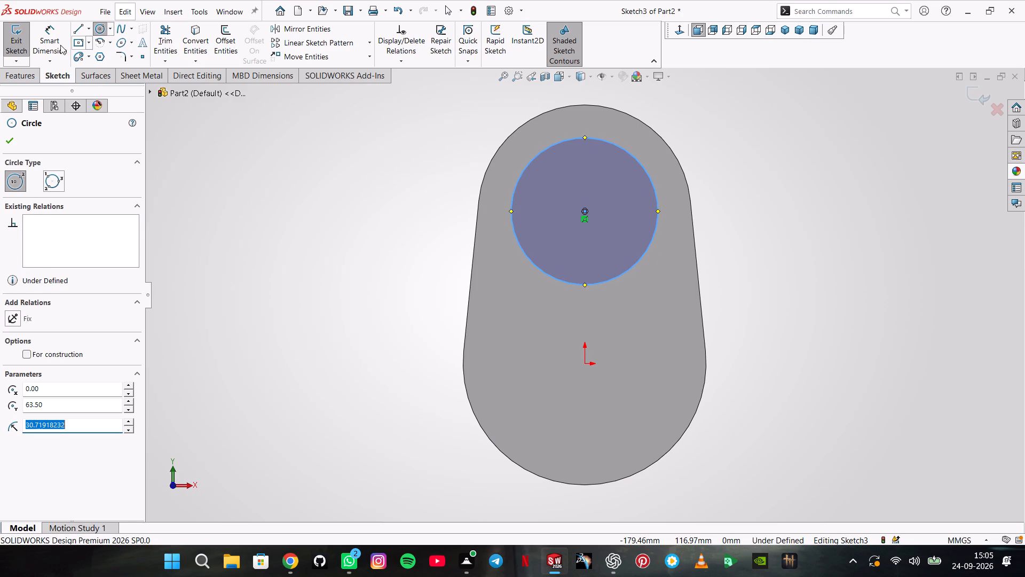
Dimension the new circle's diameter as 63.5 mm.
{"action": "left_click", "coordinate": [57, 44]}
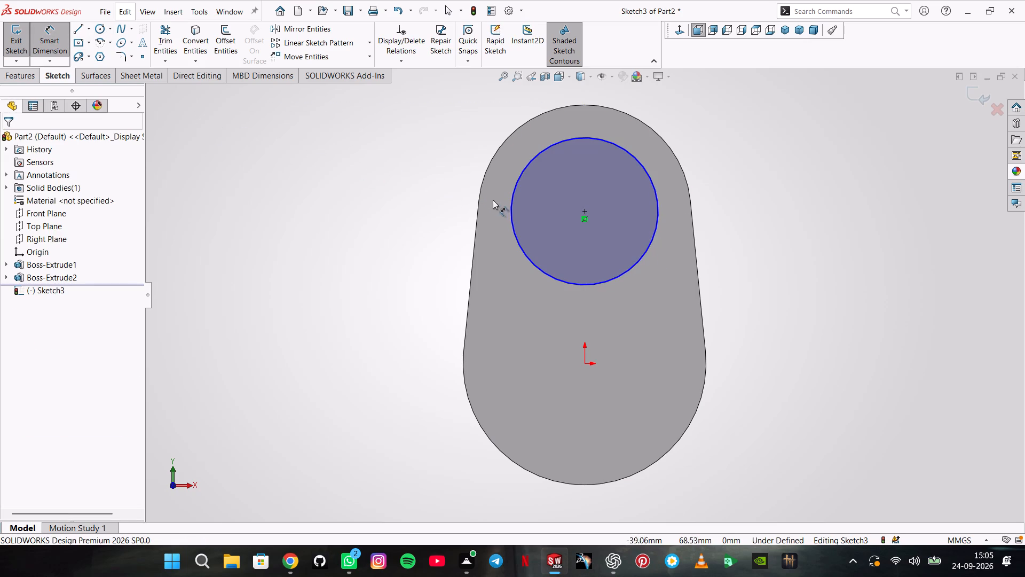
{"action": "left_click", "coordinate": [509, 206]}
{"action": "left_click", "coordinate": [430, 205]}
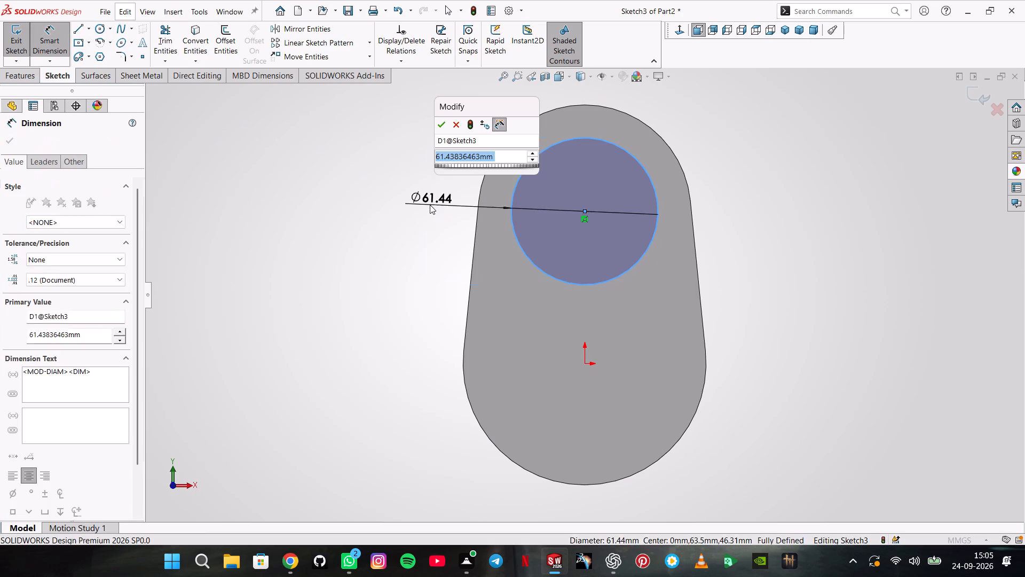
{"action": "type", "text": "63.5"}
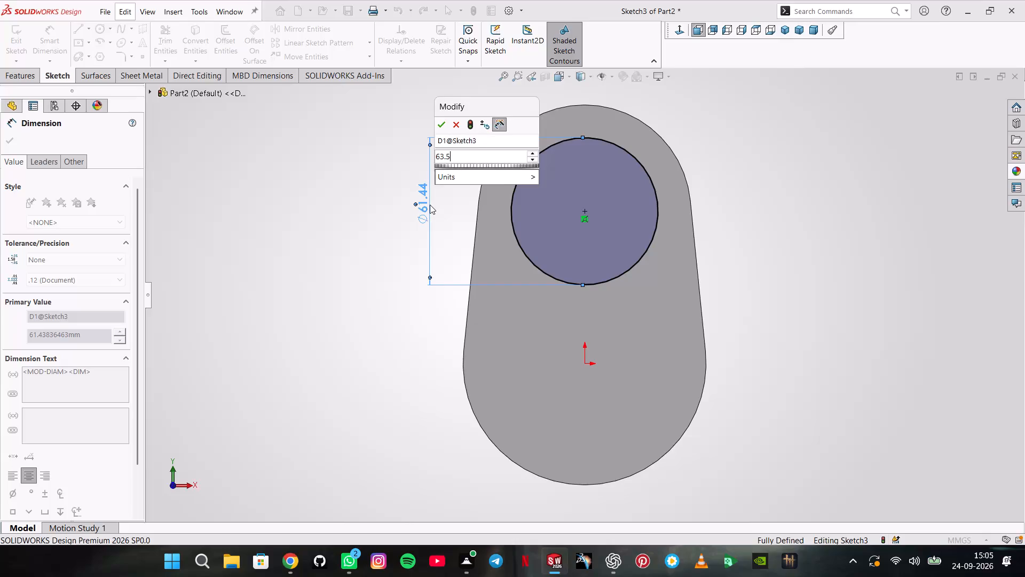
{"action": "key", "text": "Return"}
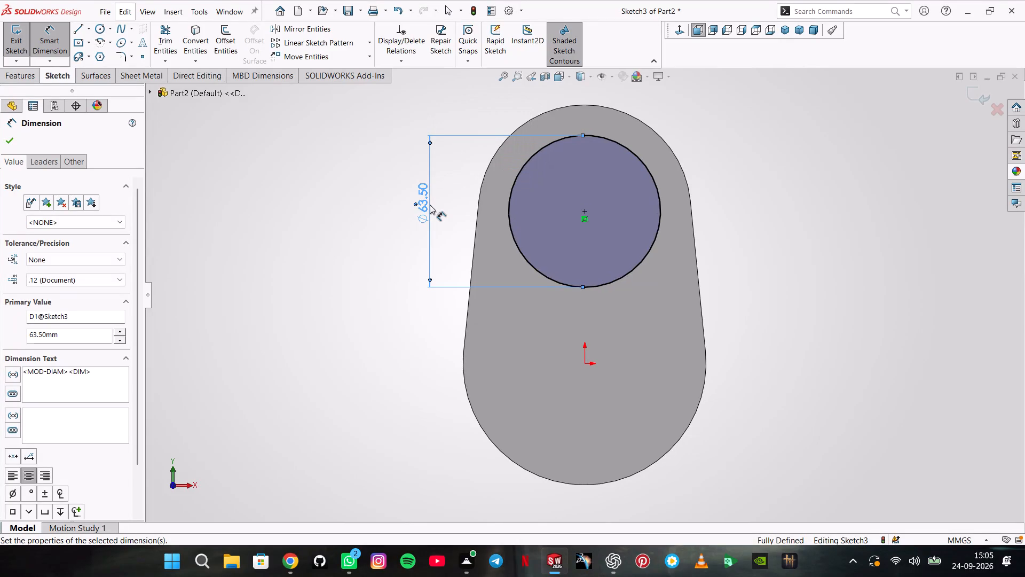
Extrude the 63.5 mm circle outward from the plate's face as a blind boss 26.67 mm deep.
{"action": "left_click", "coordinate": [20, 73]}
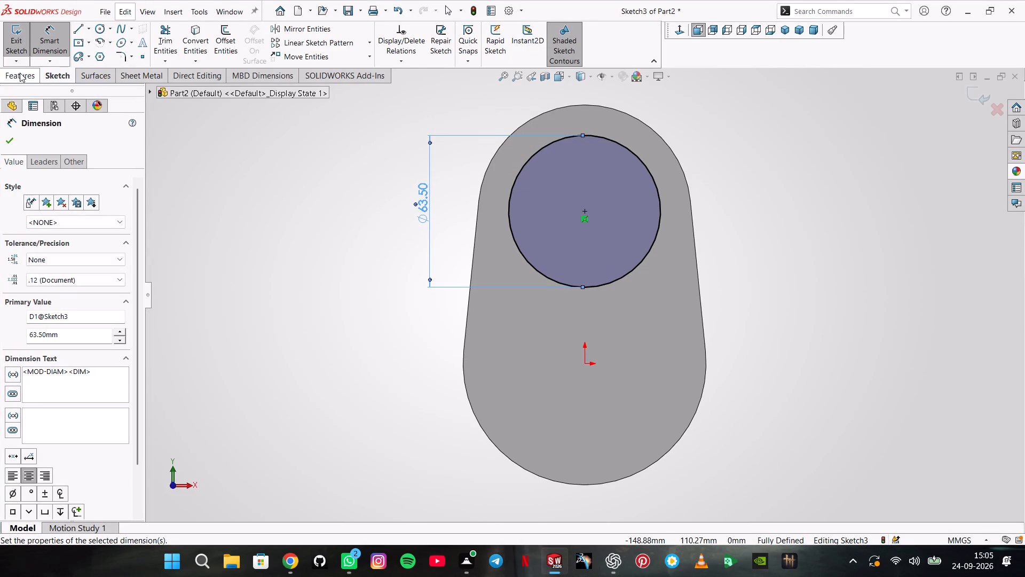
{"action": "left_click", "coordinate": [53, 44]}
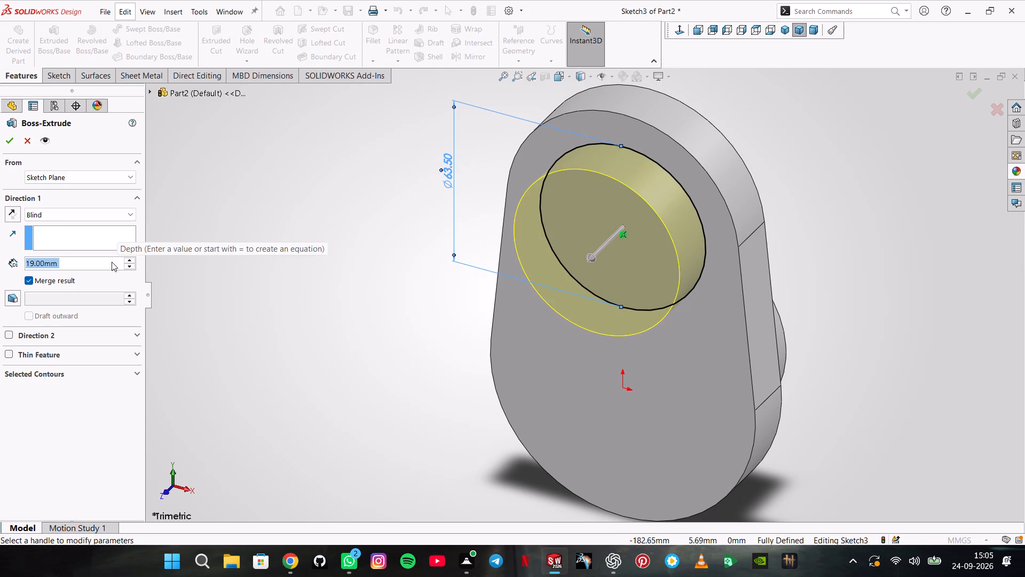
{"action": "key", "text": "2"}
{"action": "key", "text": "6"}
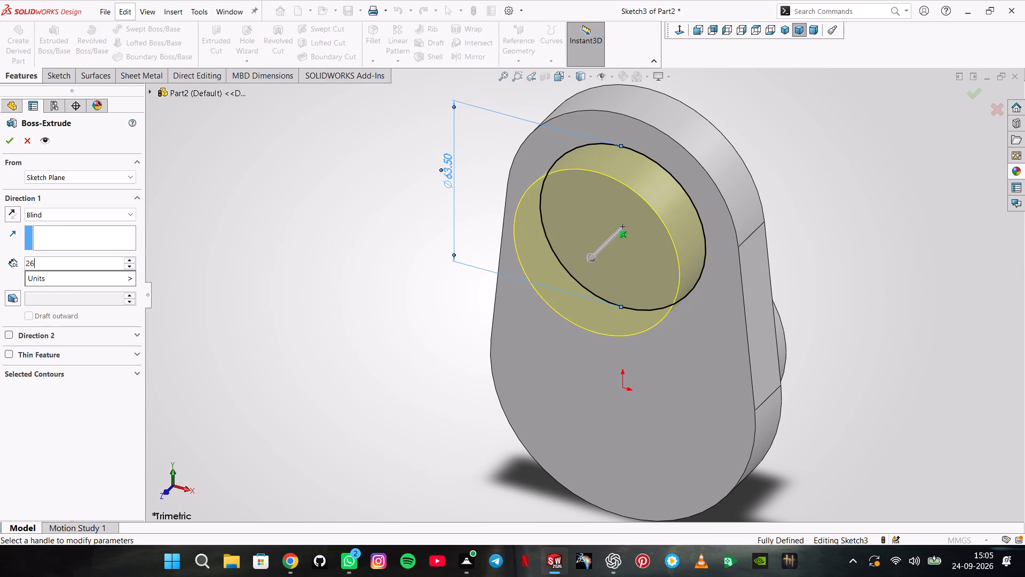
{"action": "type", "text": ".67"}
{"action": "key", "text": "Return"}
{"action": "key", "text": "Return"}
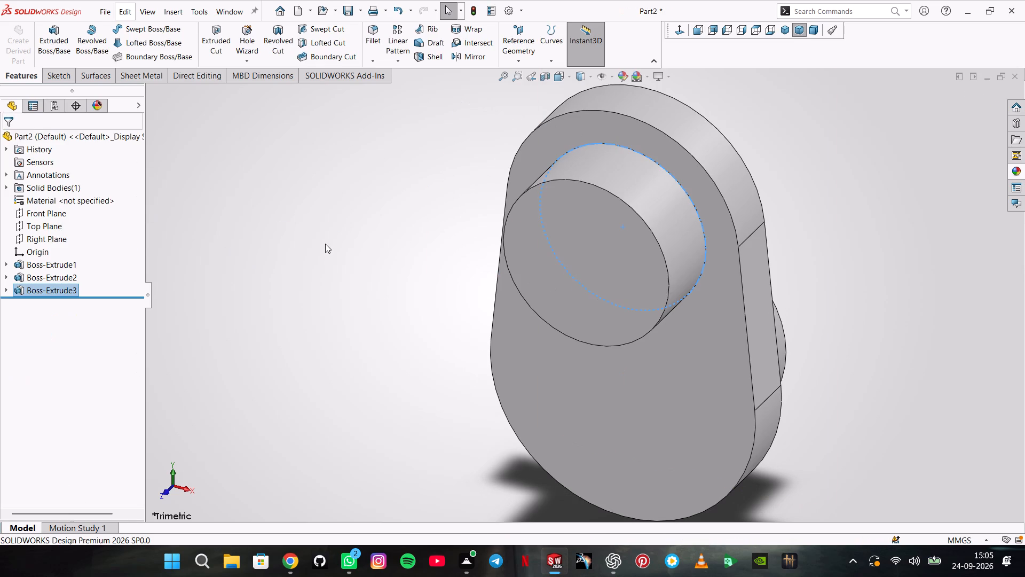
{"action": "left_click", "coordinate": [325, 242]}
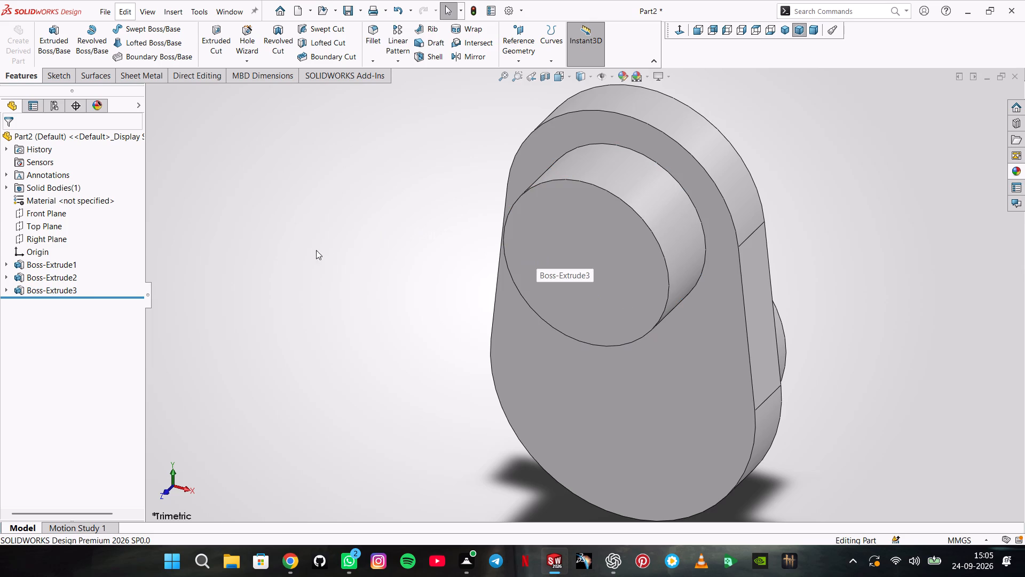
On the Right Plane, sketch a three-point arc from the lower tangent point on the plate's front edge to its bottom edge.
{"action": "left_click", "coordinate": [65, 238]}
{"action": "left_click", "coordinate": [75, 228]}
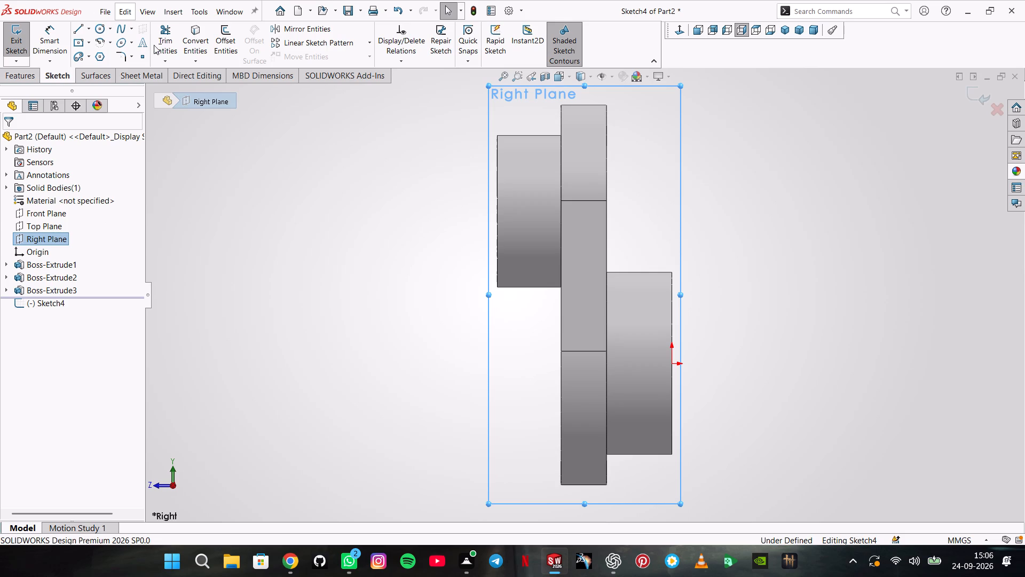
{"action": "left_click", "coordinate": [107, 43]}
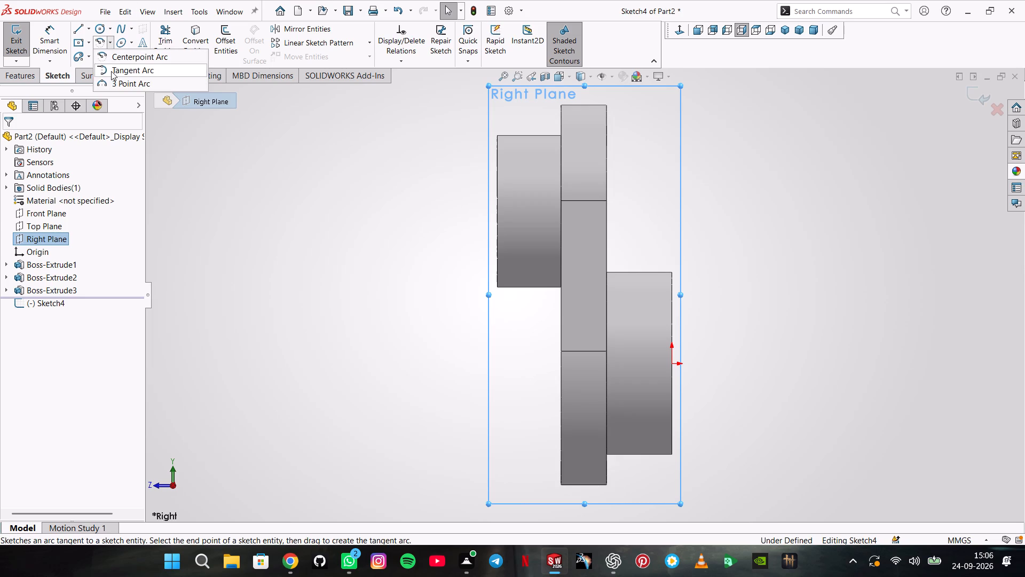
{"action": "left_click", "coordinate": [114, 78]}
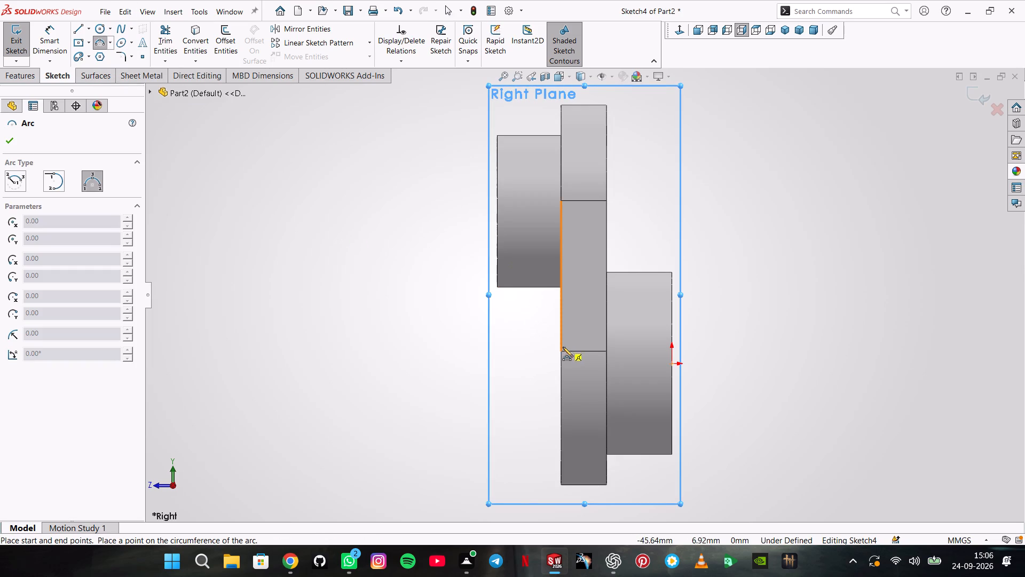
{"action": "left_click", "coordinate": [559, 353]}
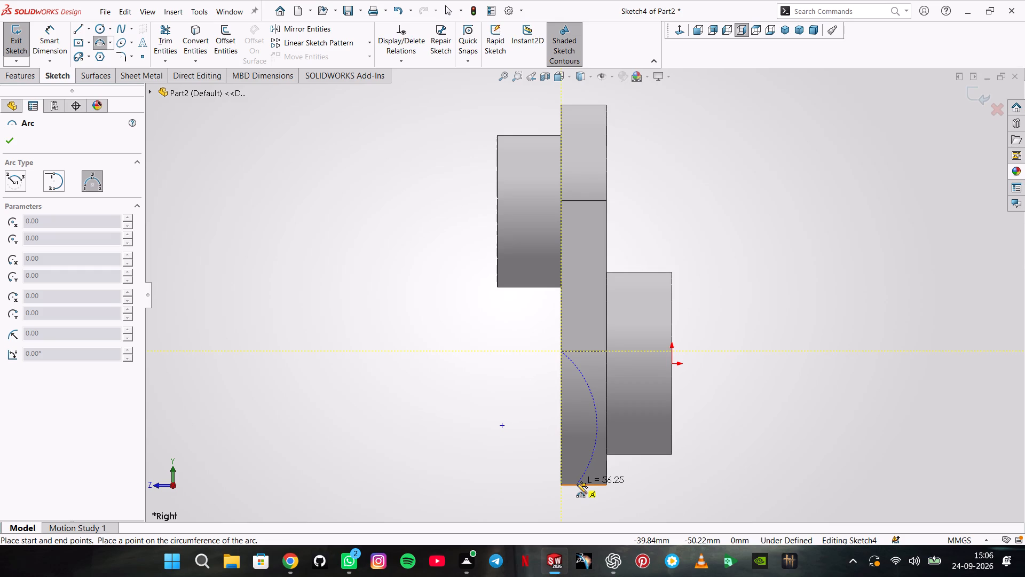
{"action": "left_click", "coordinate": [583, 483]}
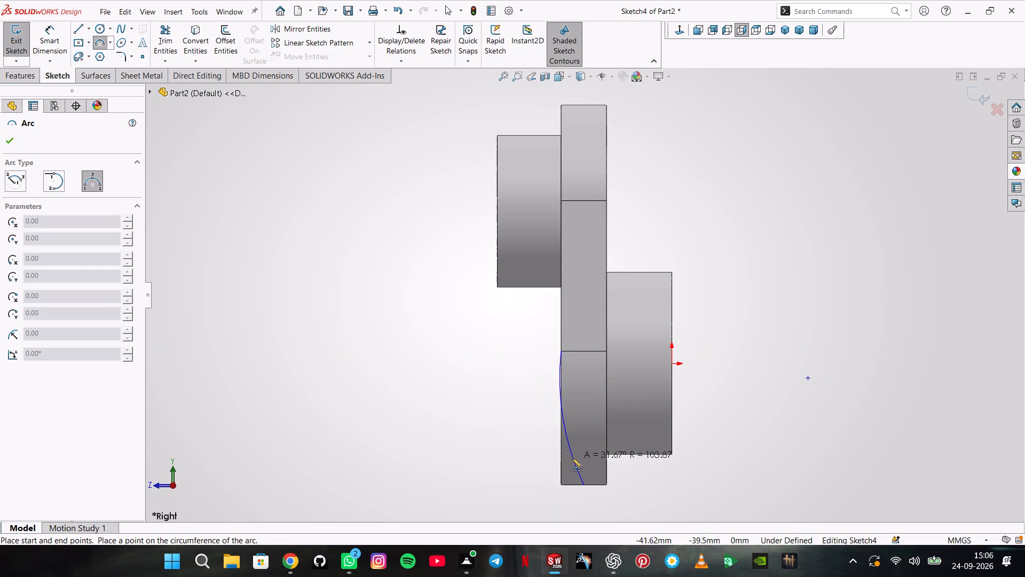
{"action": "left_click", "coordinate": [572, 458]}
Dimension the radius of the arc at the plate's lower end as 169 mm.
{"action": "left_click", "coordinate": [50, 45]}
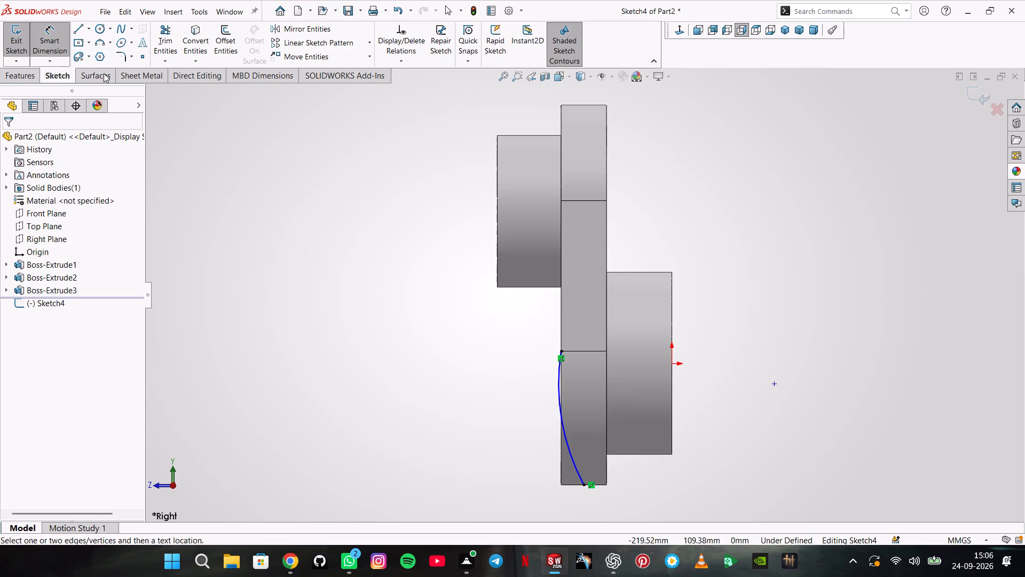
{"action": "left_click", "coordinate": [559, 403]}
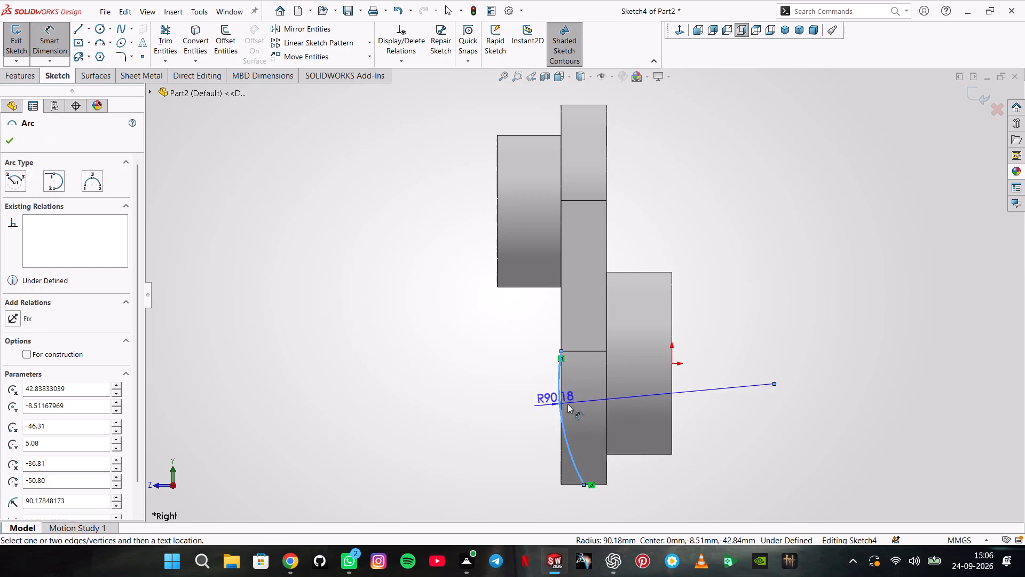
{"action": "left_click", "coordinate": [722, 411]}
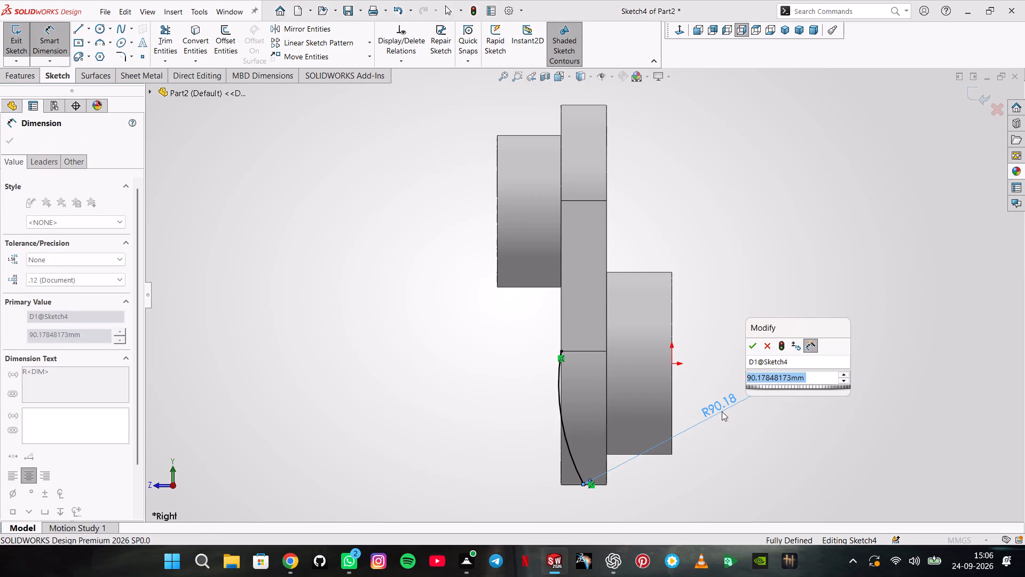
{"action": "type", "text": "169"}
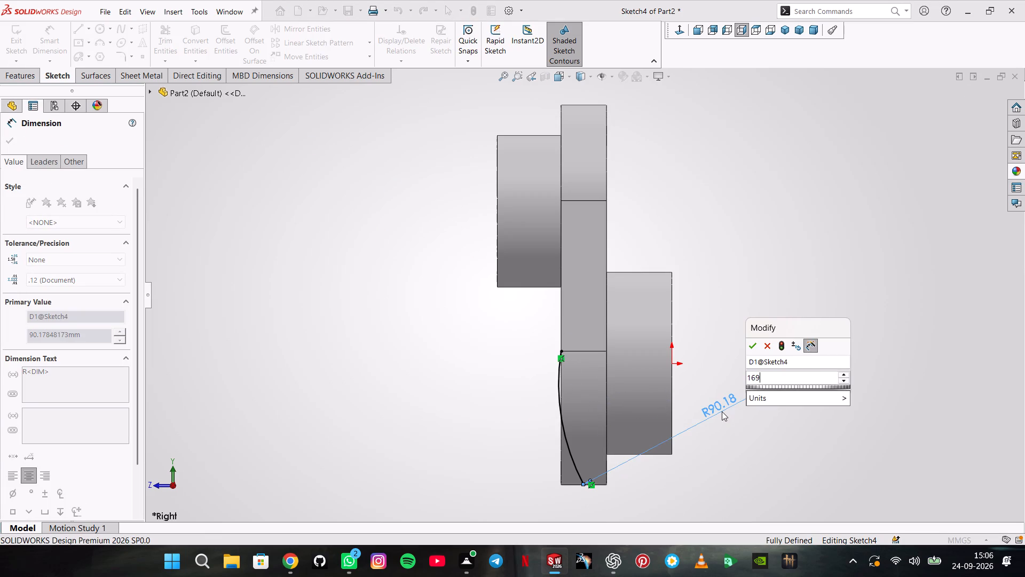
{"action": "key", "text": "Return"}
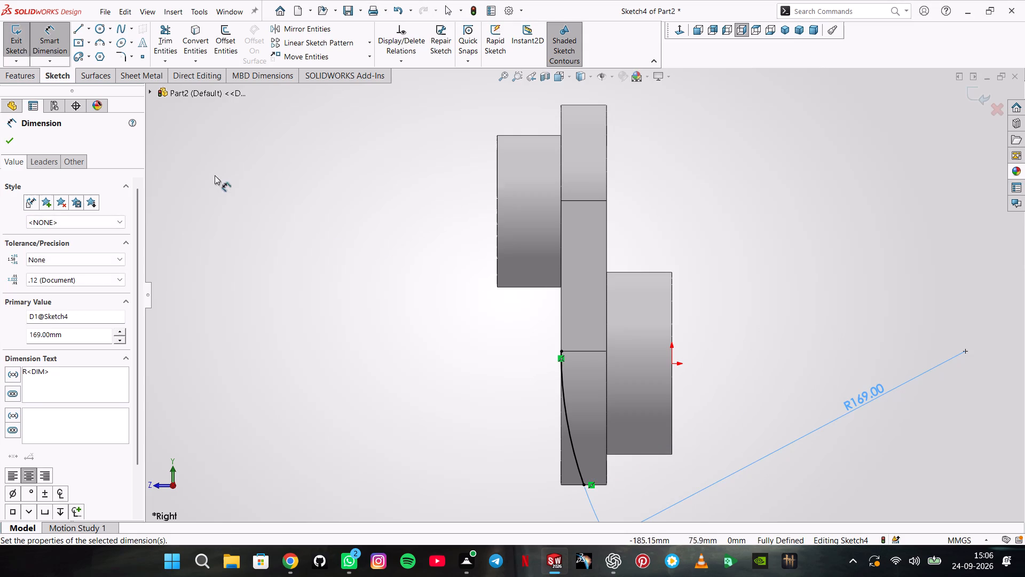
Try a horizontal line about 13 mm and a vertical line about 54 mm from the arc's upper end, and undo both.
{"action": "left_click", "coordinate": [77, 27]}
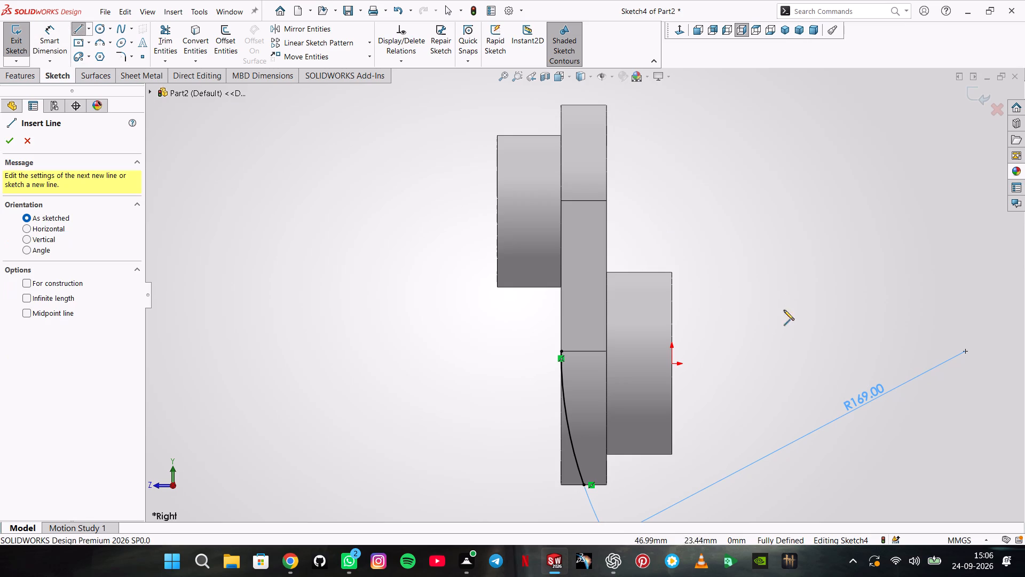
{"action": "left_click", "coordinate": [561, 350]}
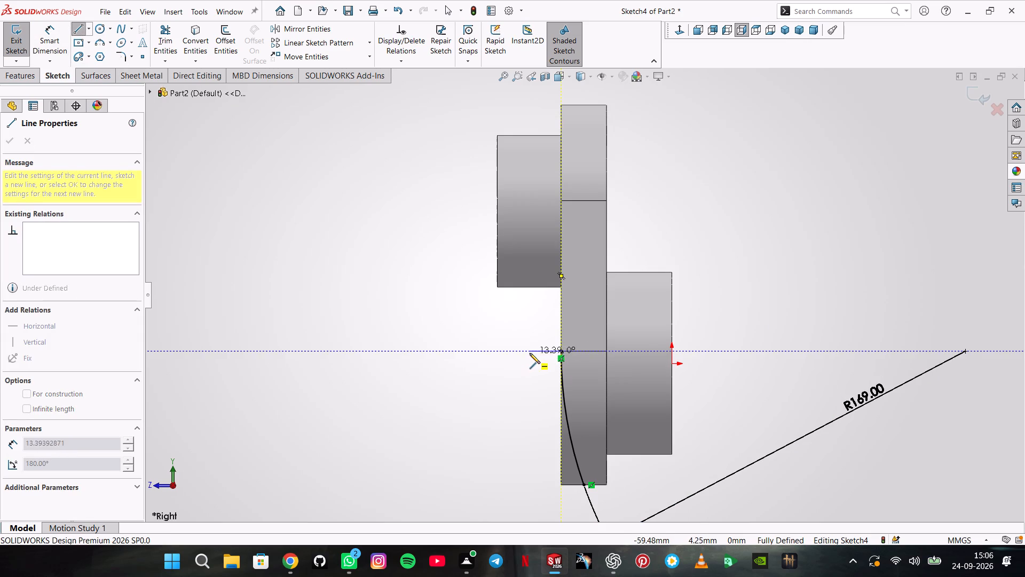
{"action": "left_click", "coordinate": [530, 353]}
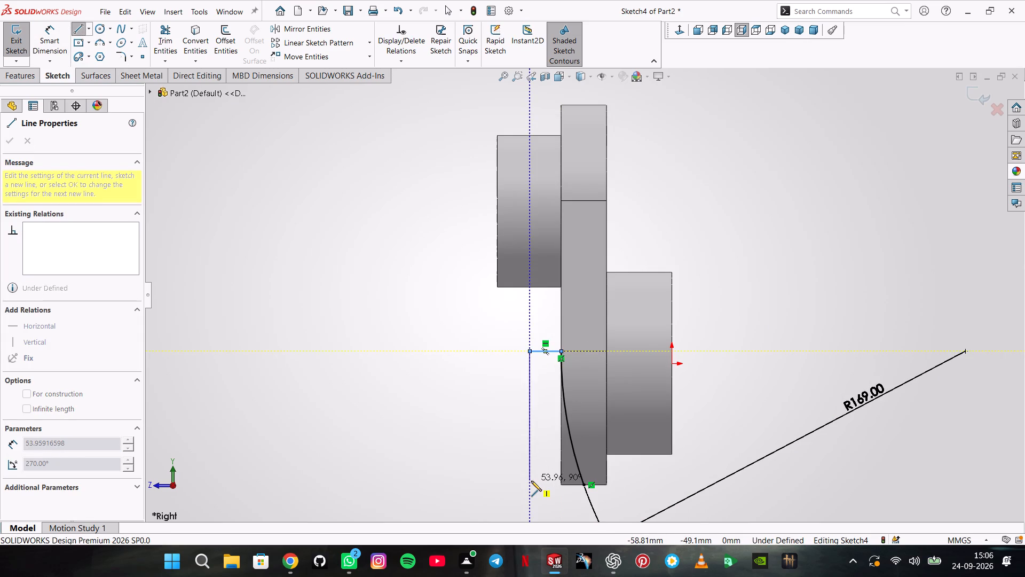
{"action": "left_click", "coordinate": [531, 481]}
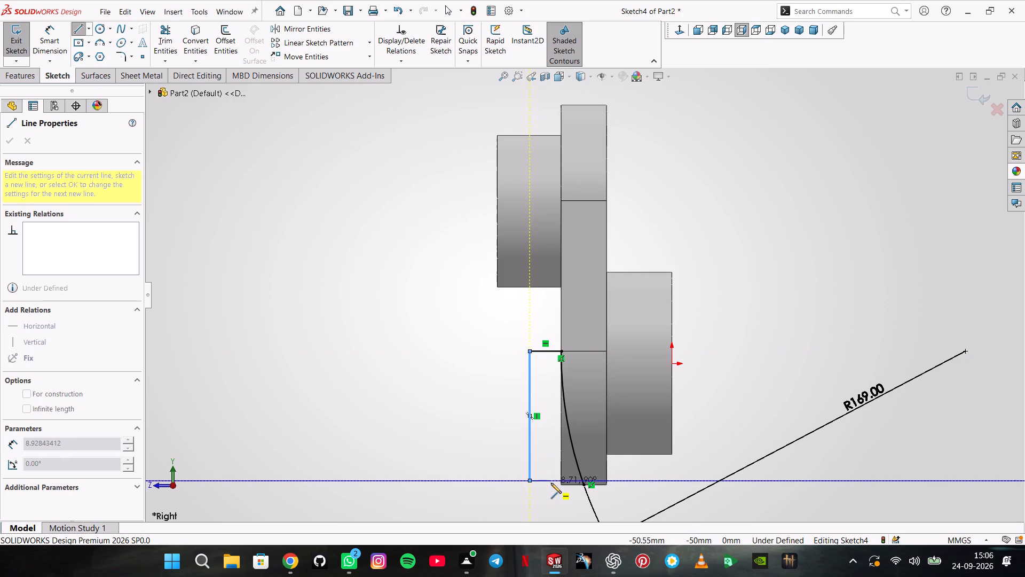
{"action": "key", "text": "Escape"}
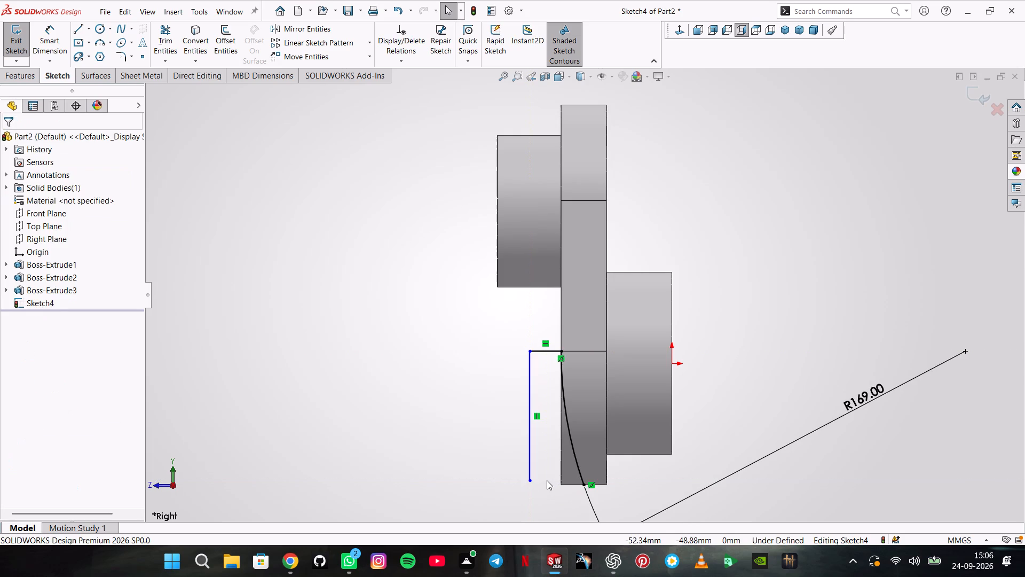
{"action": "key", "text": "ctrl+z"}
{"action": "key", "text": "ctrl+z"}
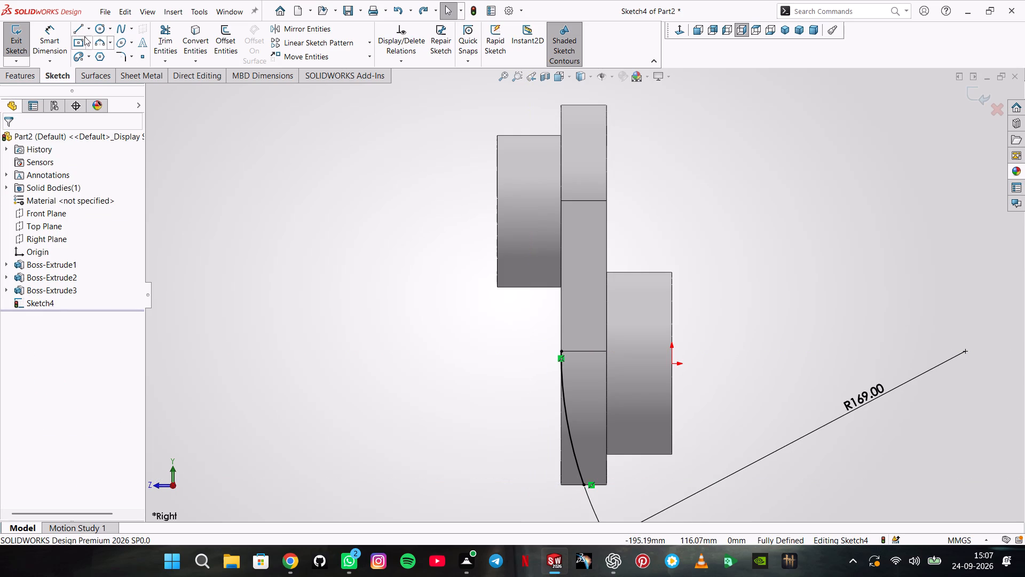
Close the arc profile outside the plate's front face with a horizontal line, a 55.88 mm vertical line, and a bottom line about 21.3 mm long.
{"action": "left_click", "coordinate": [75, 34]}
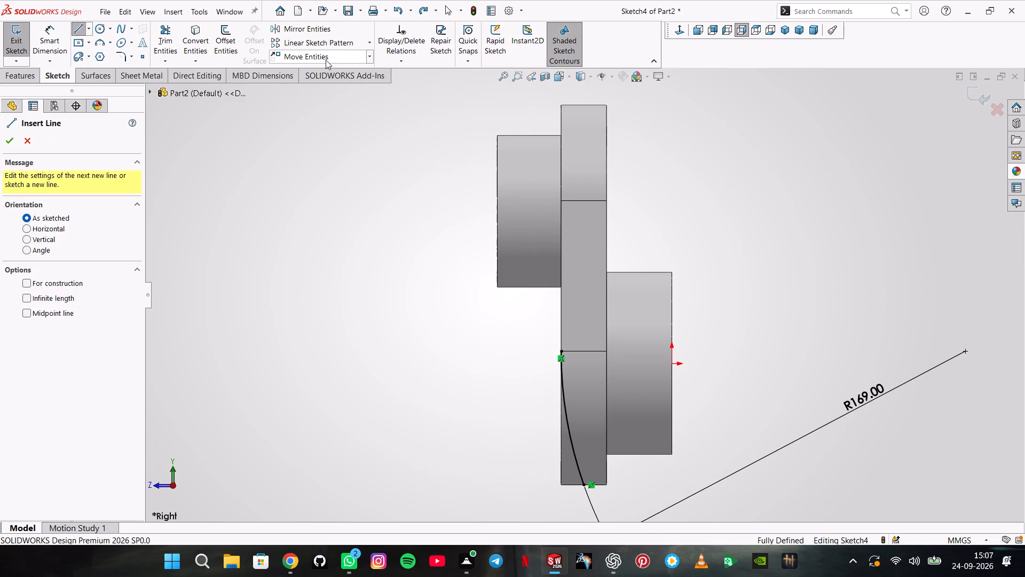
{"action": "left_click", "coordinate": [560, 352]}
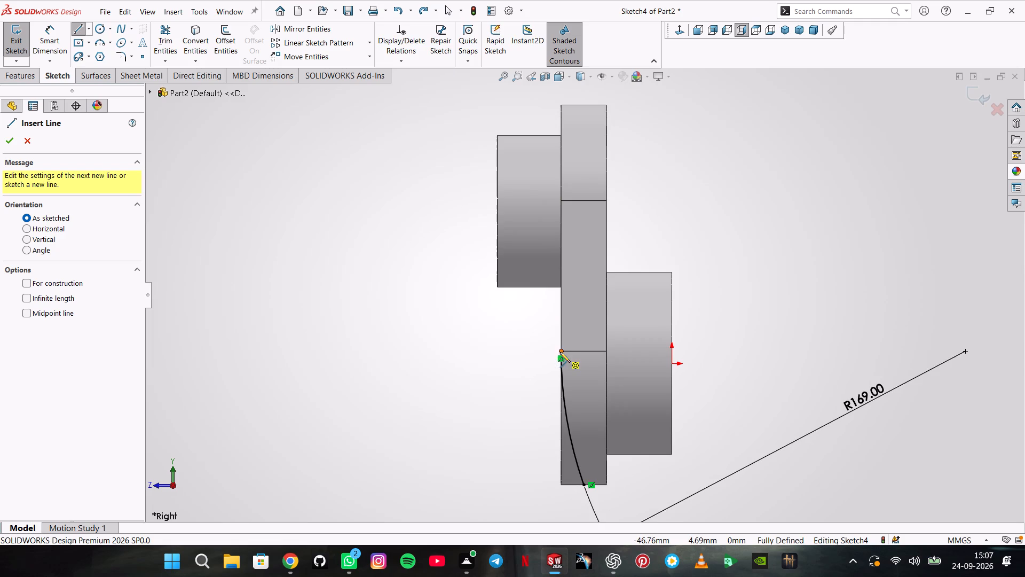
{"action": "left_click", "coordinate": [533, 351]}
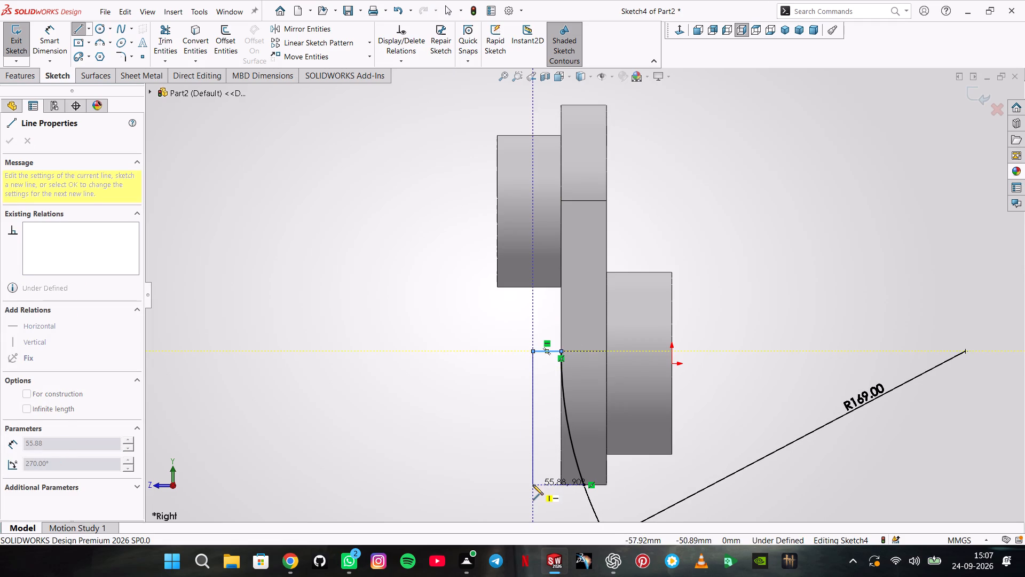
{"action": "left_click", "coordinate": [533, 485]}
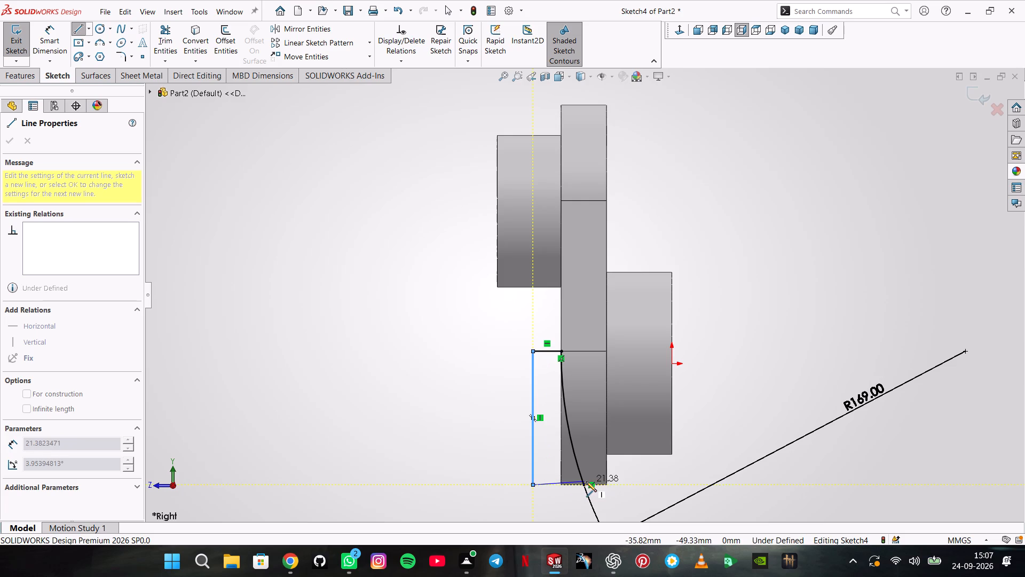
{"action": "left_click", "coordinate": [583, 485]}
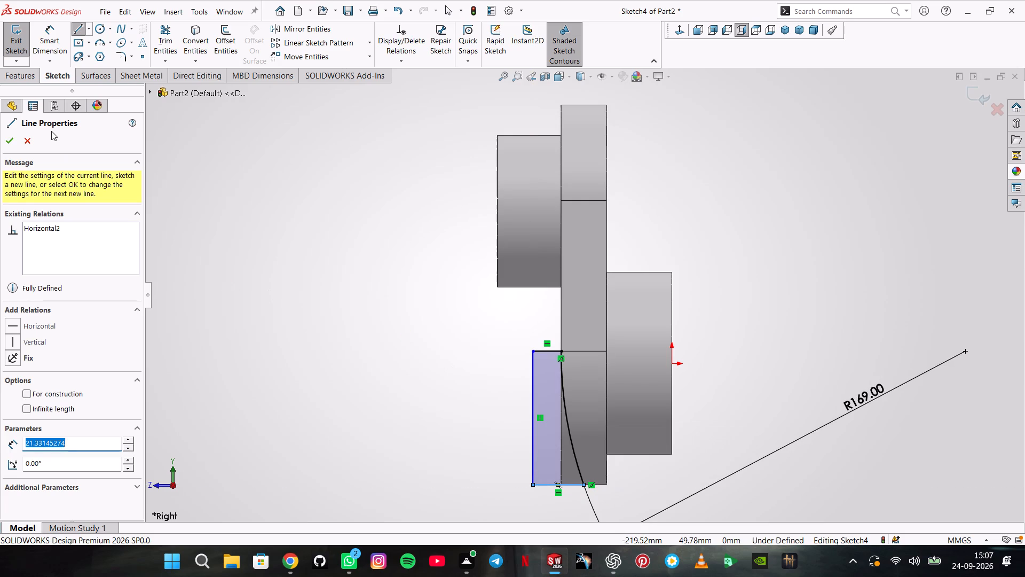
{"action": "left_click", "coordinate": [13, 140]}
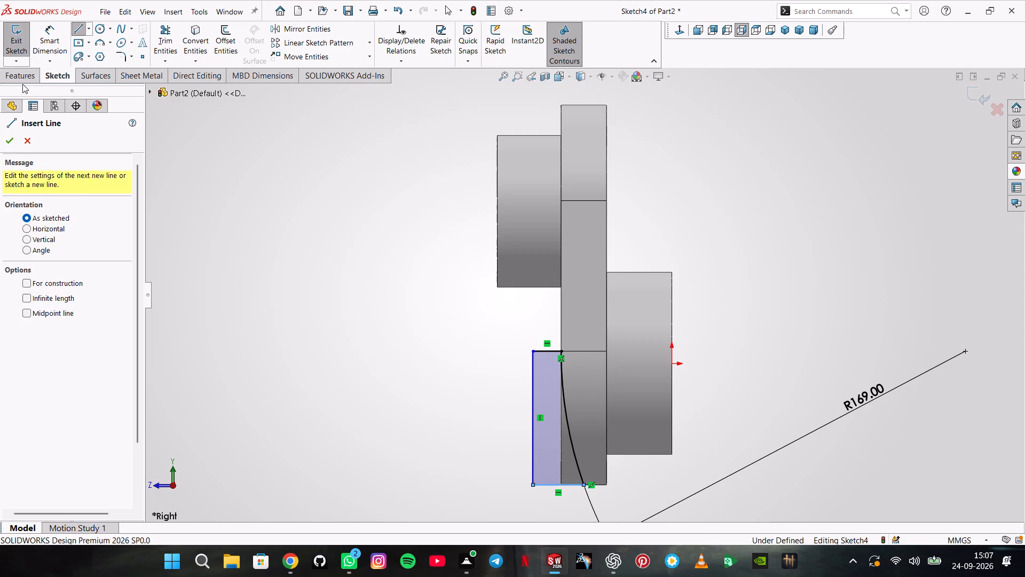
{"action": "left_click", "coordinate": [16, 143]}
Cut the closed arc profile out of the plate's lower end with an Extruded Cut set to Through All - Both.
{"action": "left_click", "coordinate": [13, 80]}
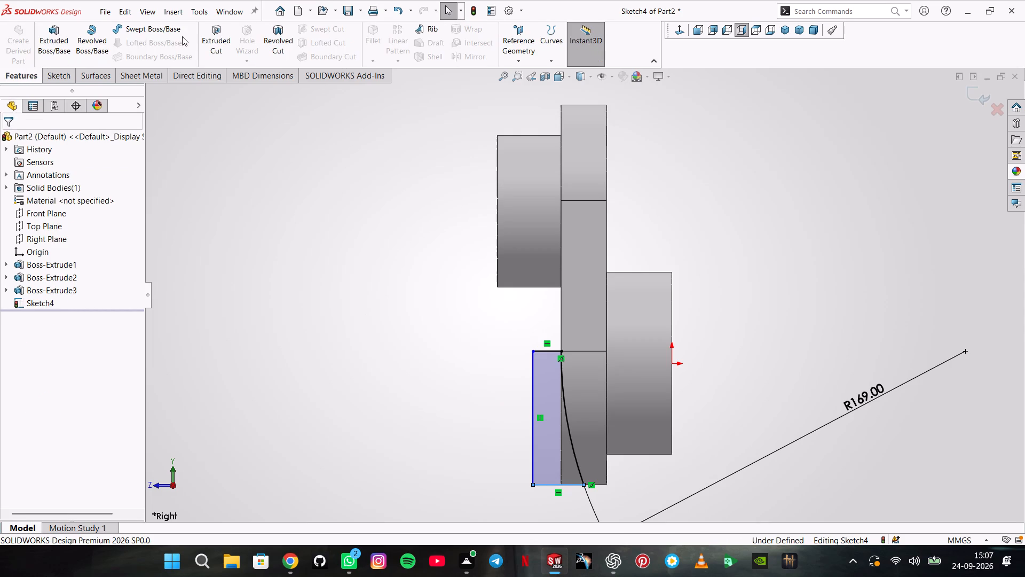
{"action": "left_click", "coordinate": [203, 31]}
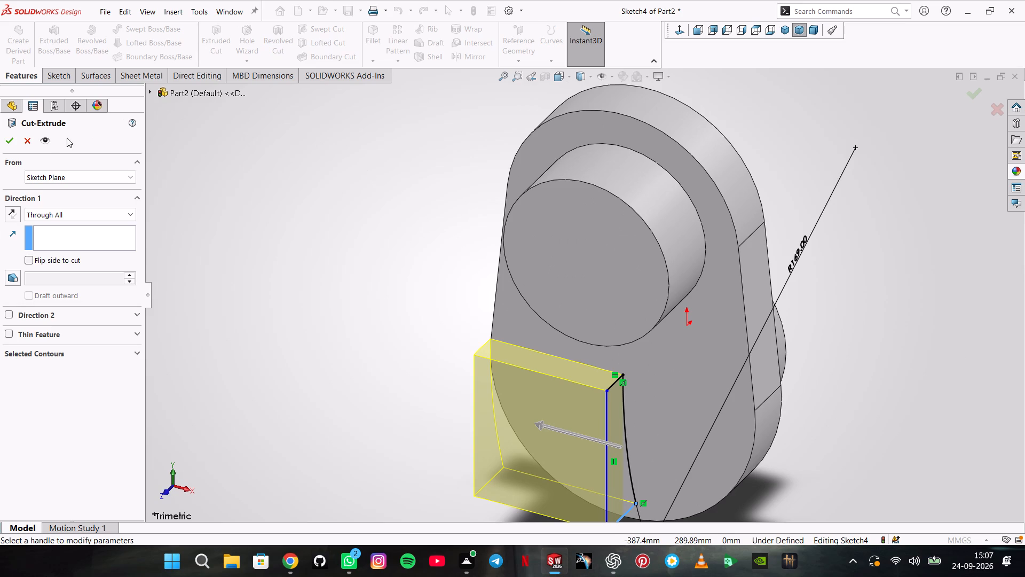
{"action": "left_click", "coordinate": [113, 214]}
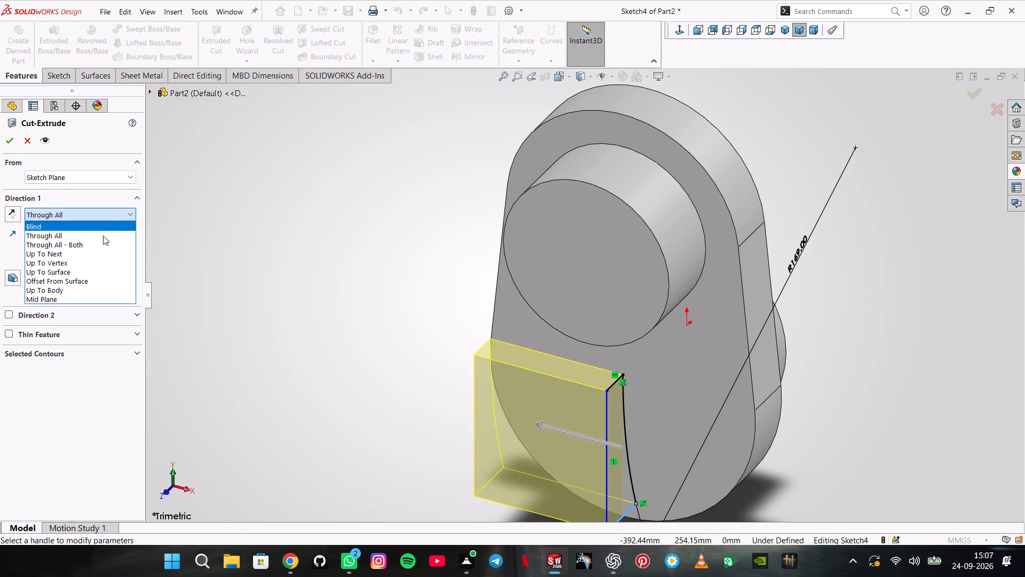
{"action": "left_click", "coordinate": [97, 246]}
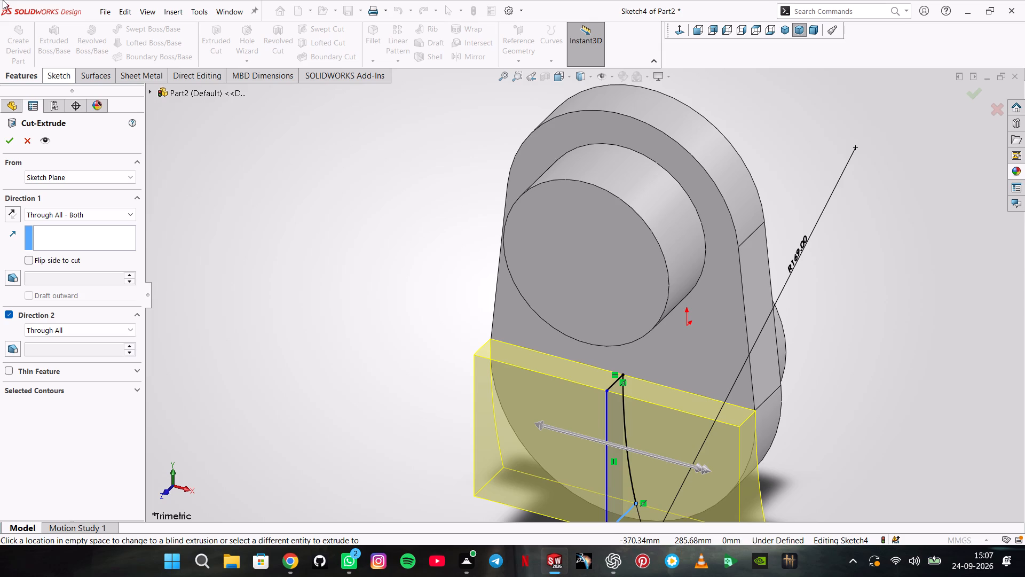
{"action": "left_click", "coordinate": [5, 145]}
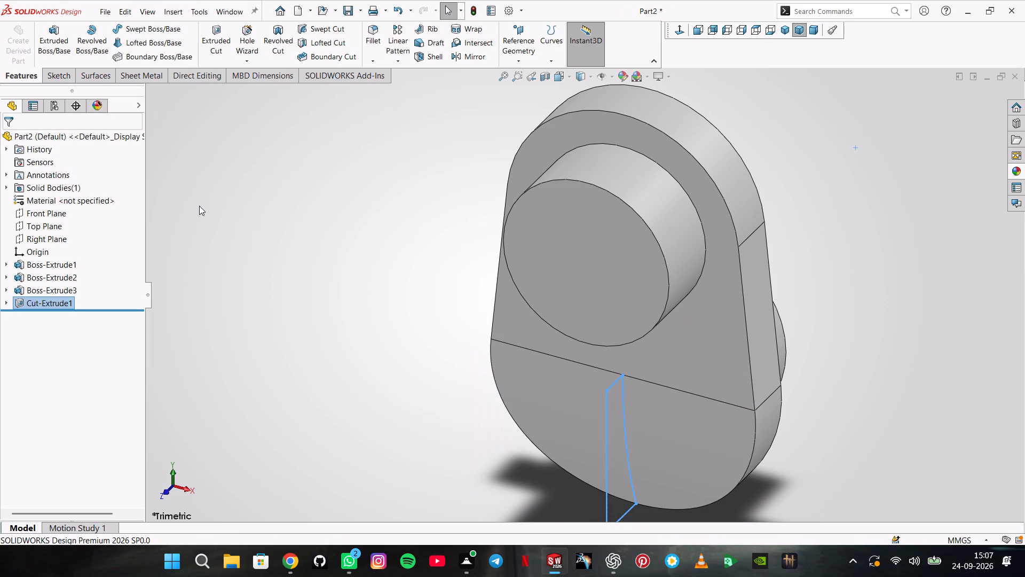
Start a new sketch on the Right Plane.
{"action": "scroll", "coordinate": [381, 235], "scroll_direction": "up", "scroll_amount": 1}
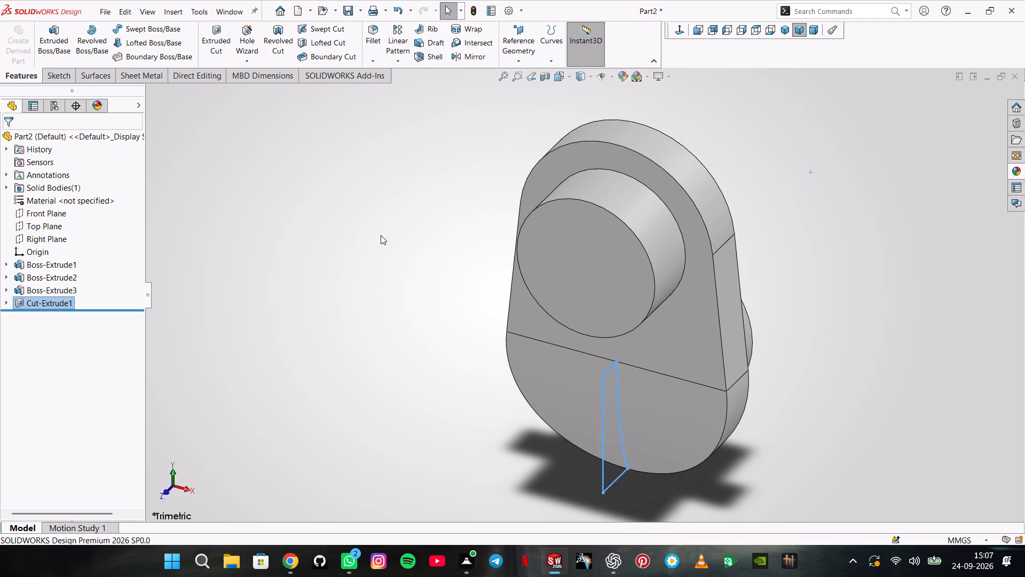
{"action": "right_click", "coordinate": [52, 240]}
{"action": "left_click", "coordinate": [63, 228]}
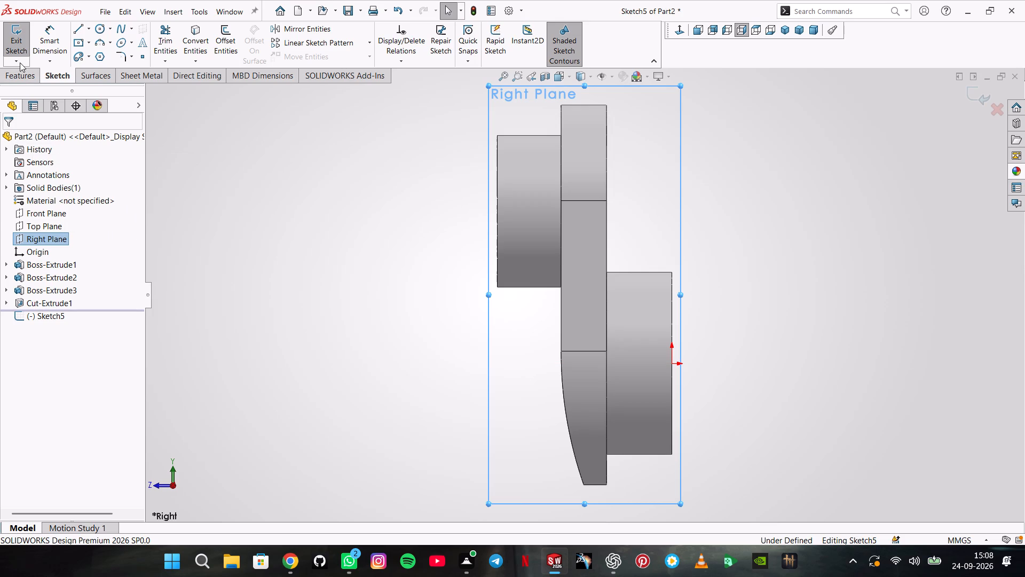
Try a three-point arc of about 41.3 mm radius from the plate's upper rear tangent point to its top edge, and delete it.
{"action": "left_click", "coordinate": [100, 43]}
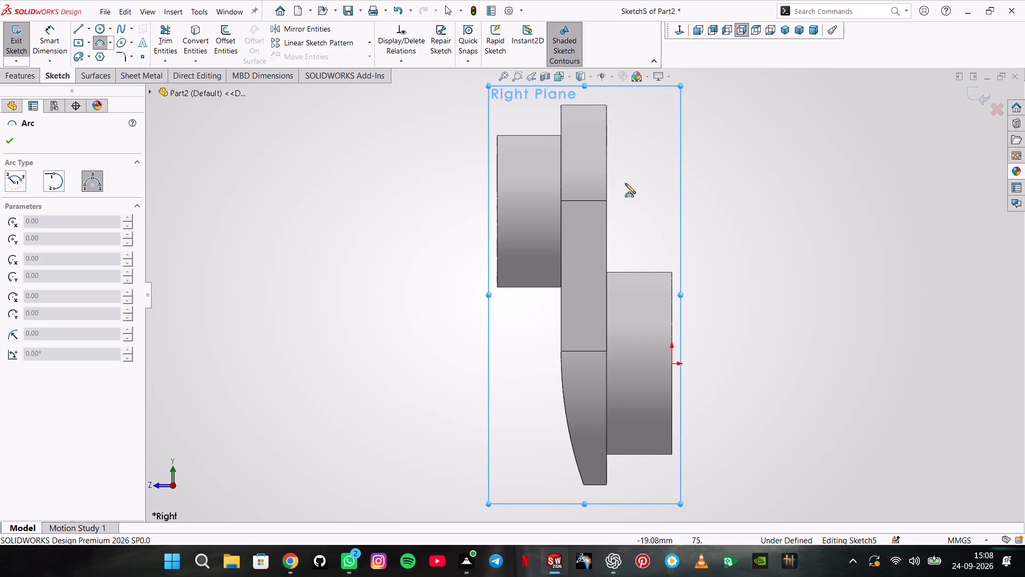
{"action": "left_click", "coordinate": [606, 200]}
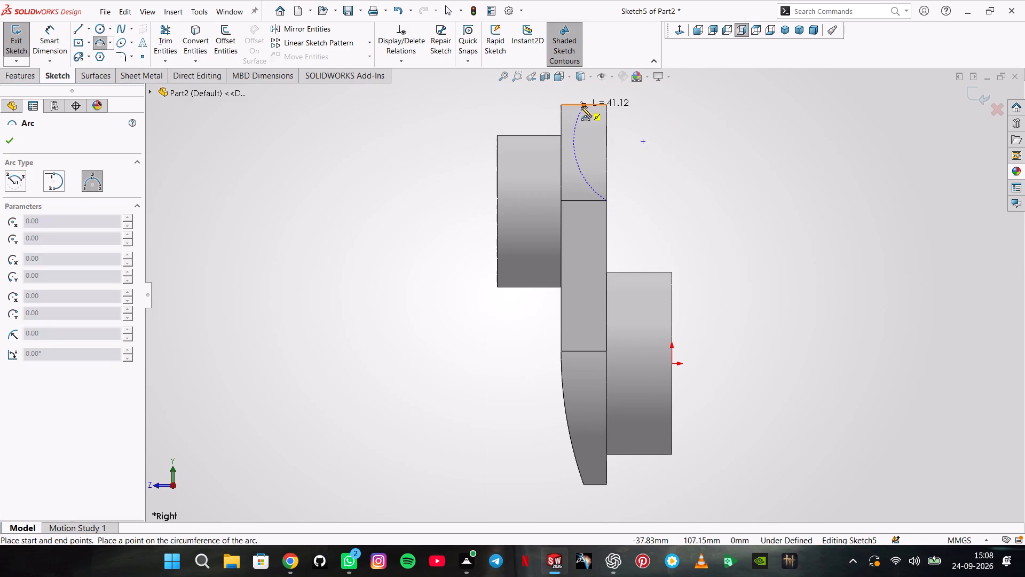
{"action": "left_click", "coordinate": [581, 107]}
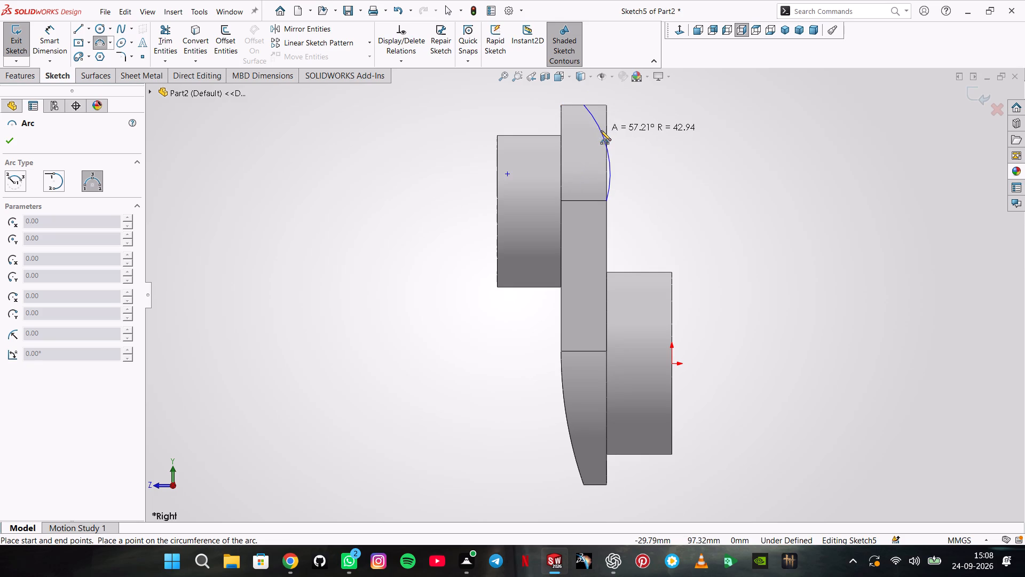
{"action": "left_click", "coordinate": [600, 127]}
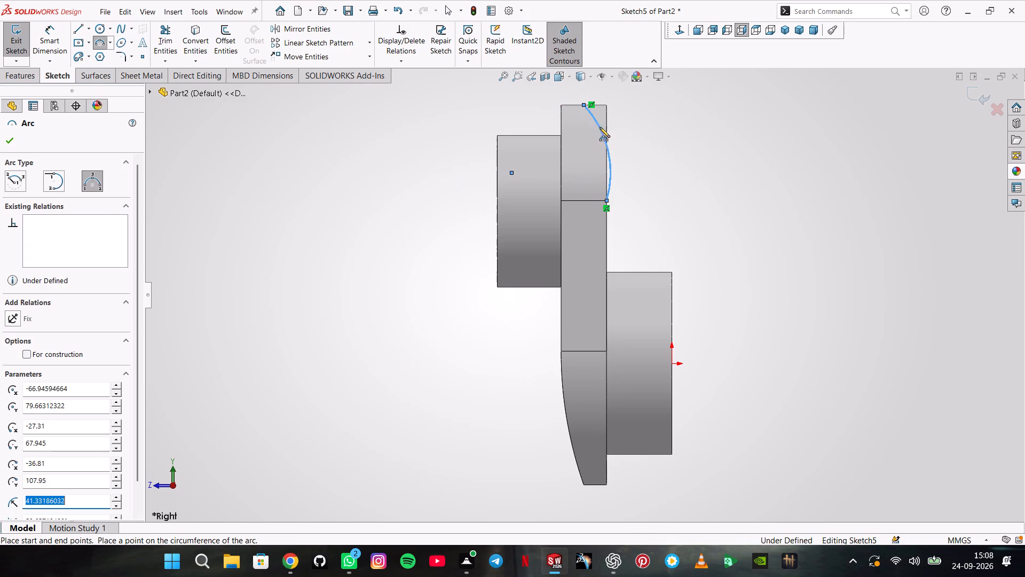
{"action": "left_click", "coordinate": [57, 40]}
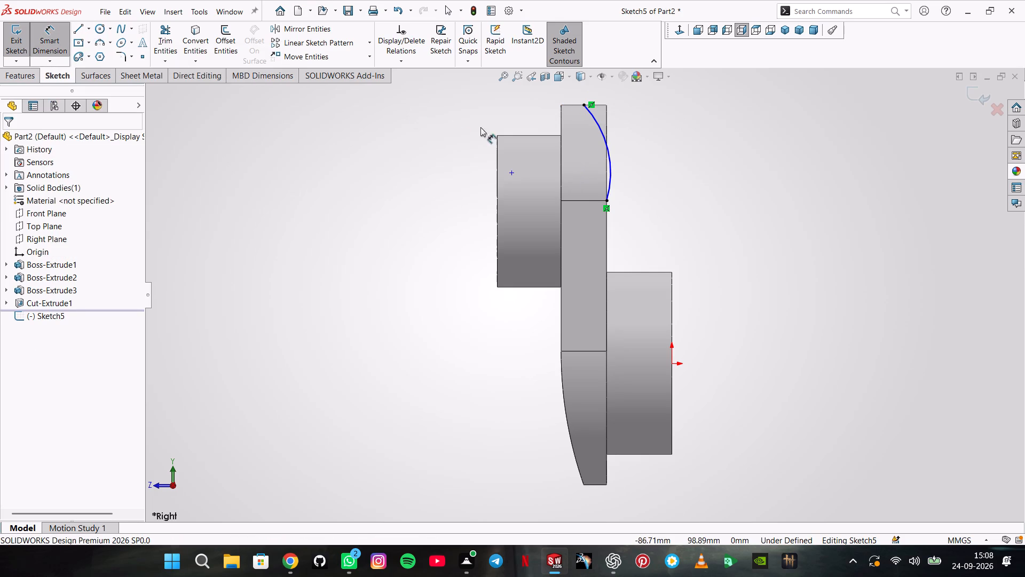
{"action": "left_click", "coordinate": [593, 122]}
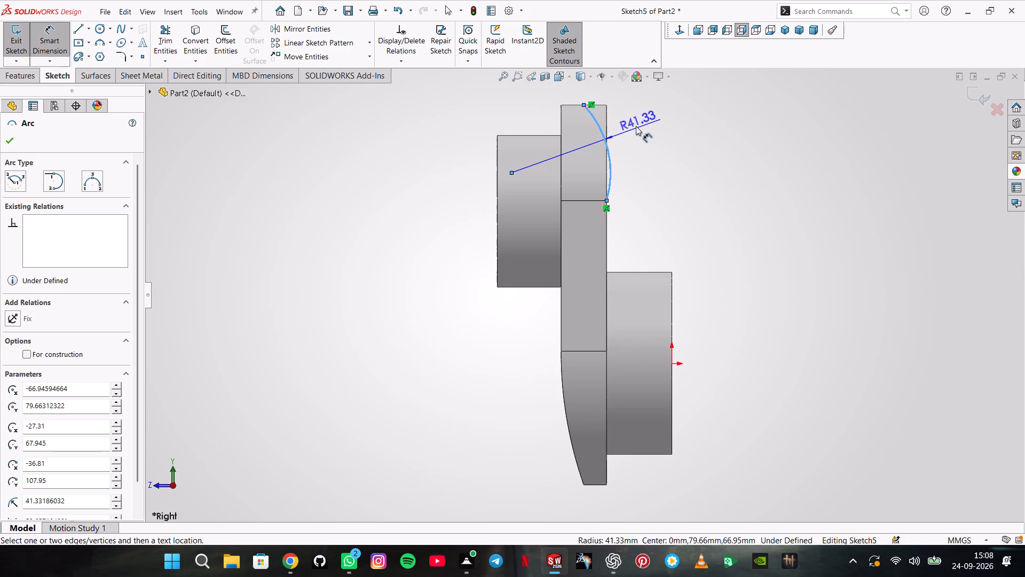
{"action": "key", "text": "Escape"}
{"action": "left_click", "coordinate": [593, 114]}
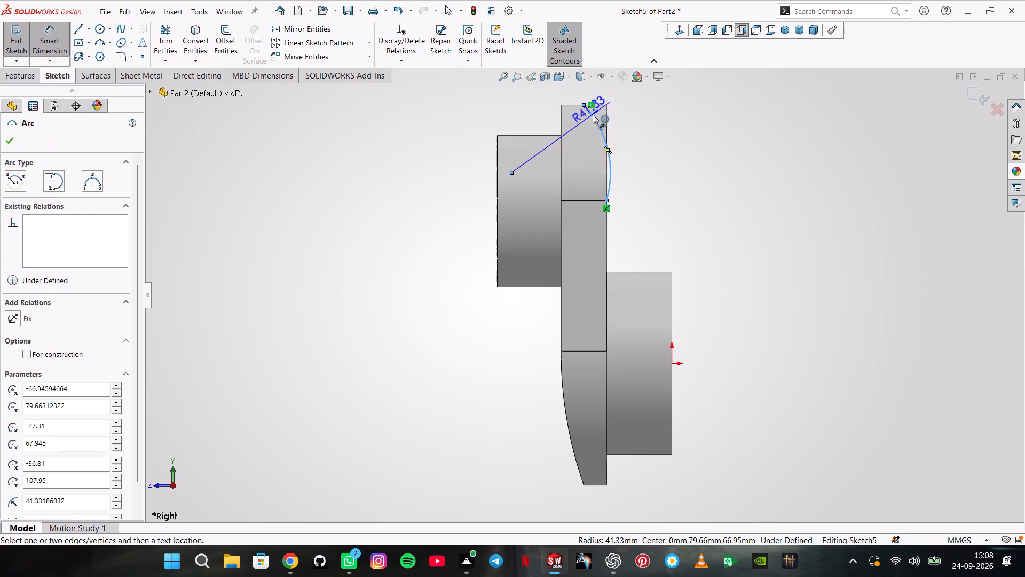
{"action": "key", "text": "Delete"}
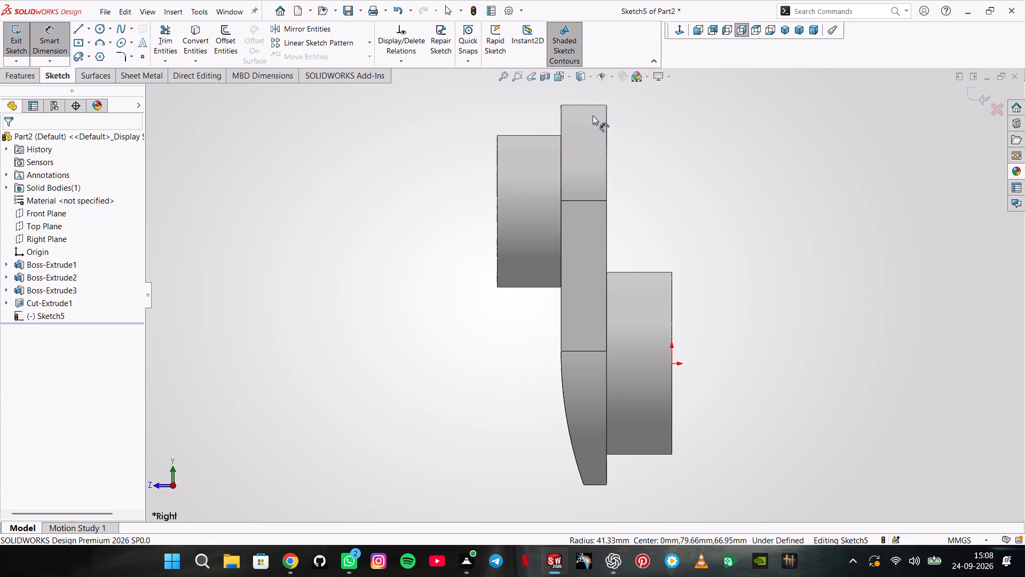
Draw a three-point arc from the plate's upper rear tangent point to its top edge, ending about 6.4 mm from the rear corner.
{"action": "scroll", "coordinate": [593, 115], "scroll_direction": "up", "scroll_amount": 2}
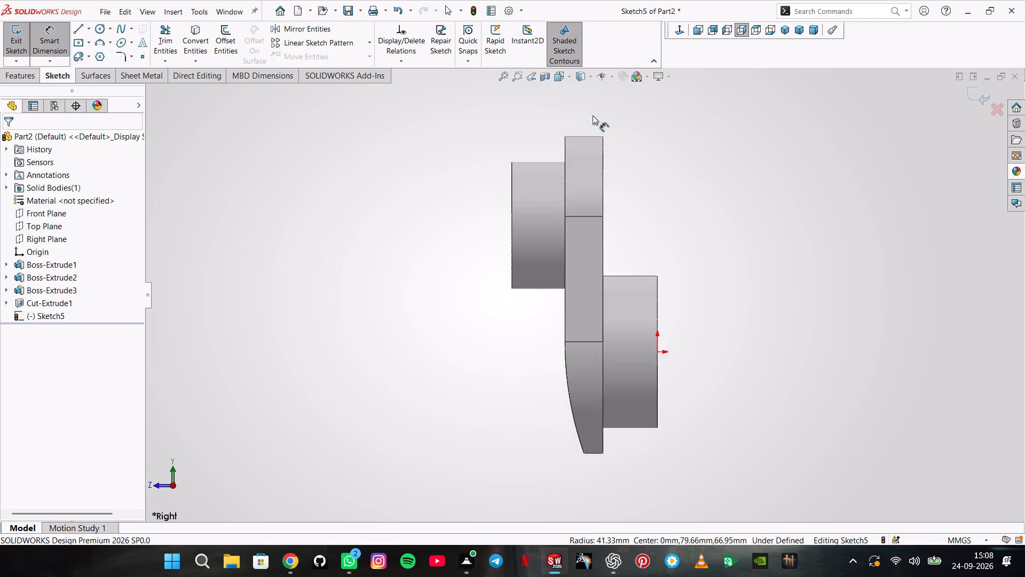
{"action": "left_click", "coordinate": [96, 45]}
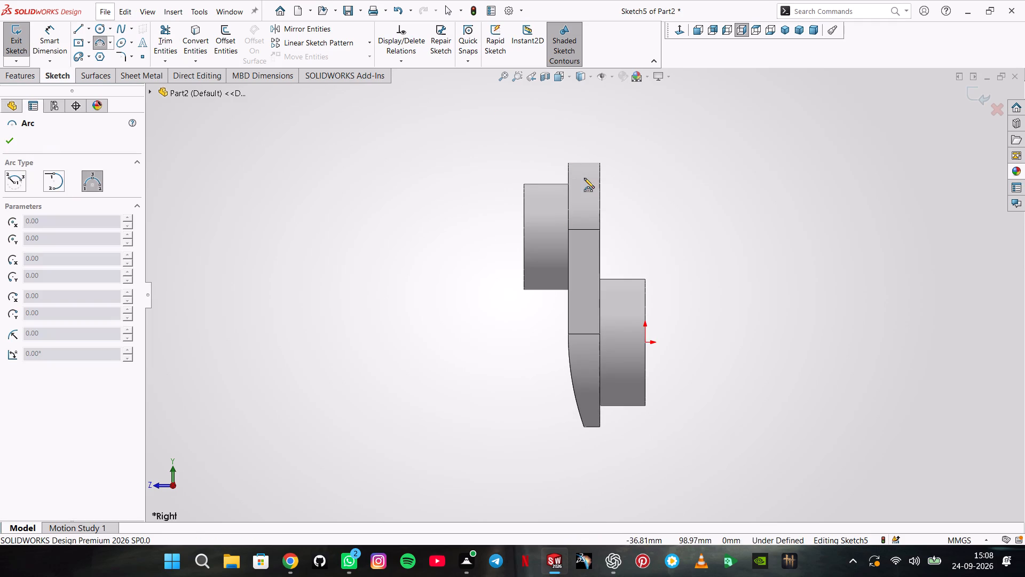
{"action": "scroll", "coordinate": [583, 179], "scroll_direction": "down", "scroll_amount": 5}
{"action": "left_click", "coordinate": [626, 352]}
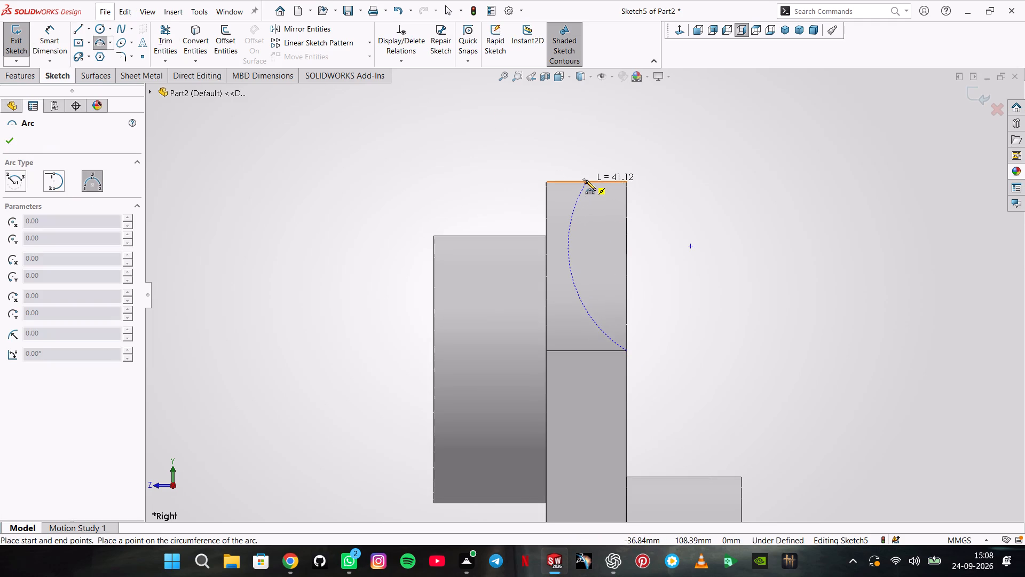
{"action": "left_click", "coordinate": [600, 182]}
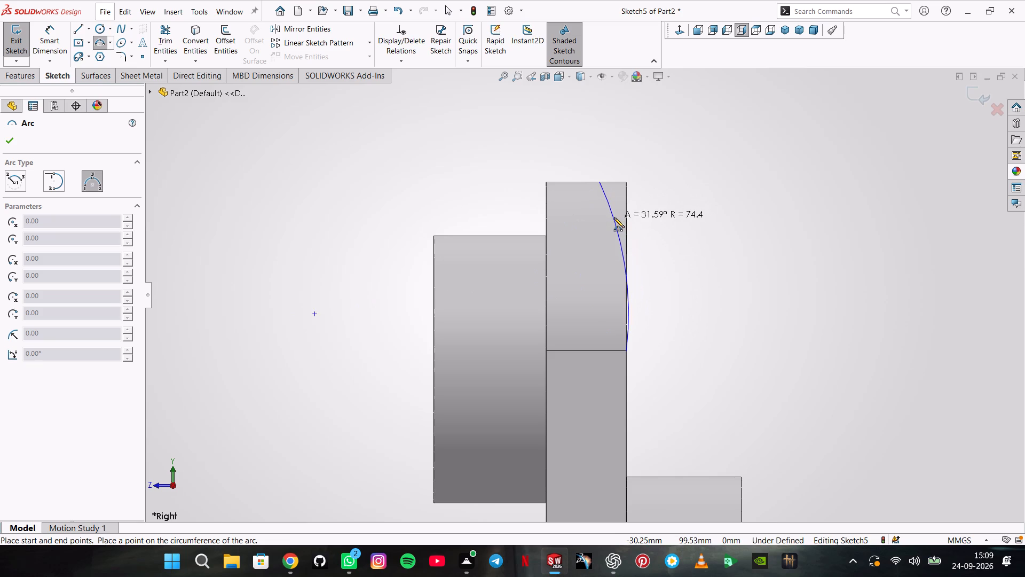
{"action": "left_click", "coordinate": [614, 217]}
Dimension the arc's top endpoint 5 mm from the plate's upper rear corner and set the arc's radius to 169 mm.
{"action": "left_click", "coordinate": [59, 46]}
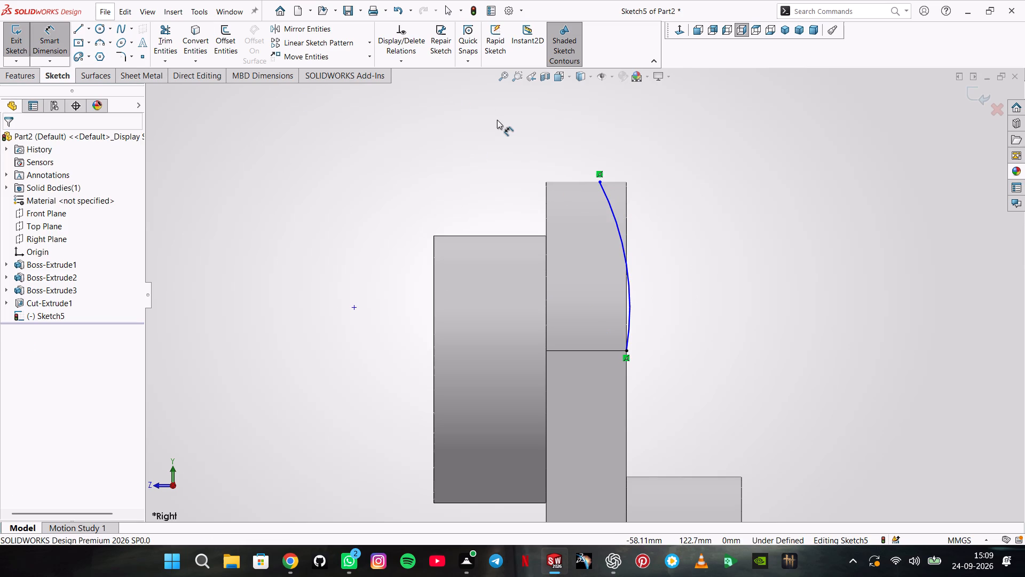
{"action": "key", "text": "Escape"}
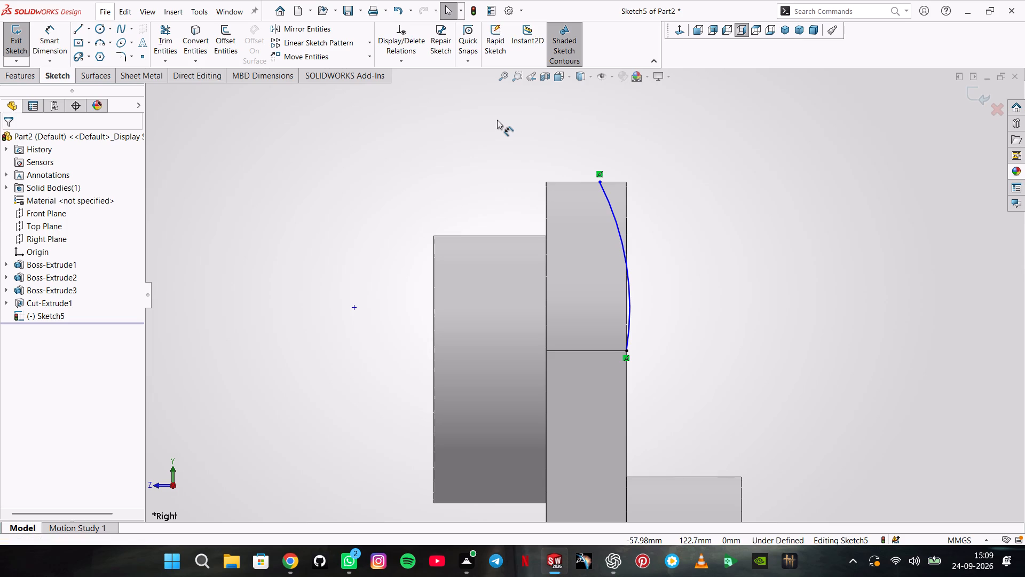
{"action": "left_click", "coordinate": [52, 40]}
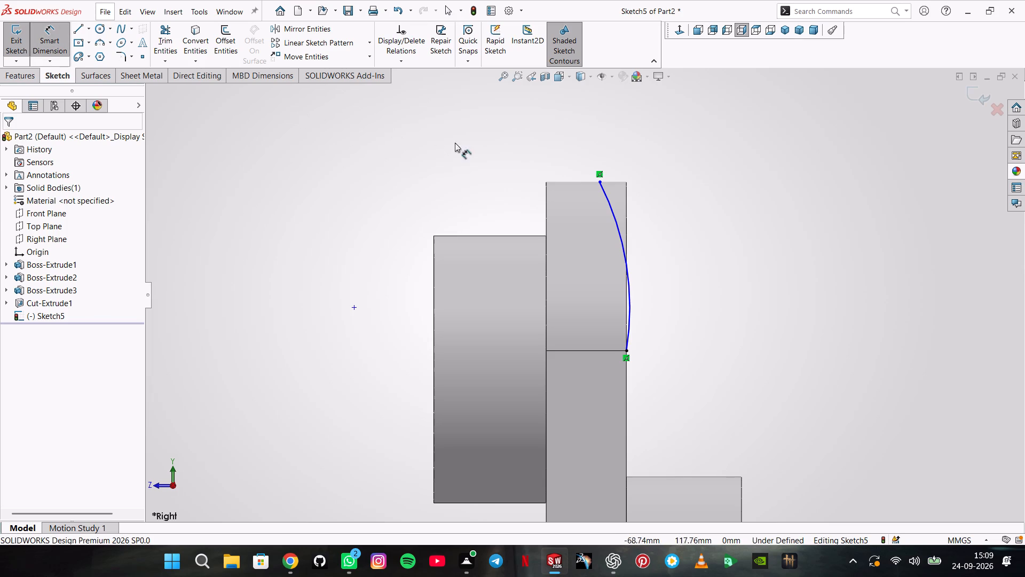
{"action": "left_click", "coordinate": [600, 182]}
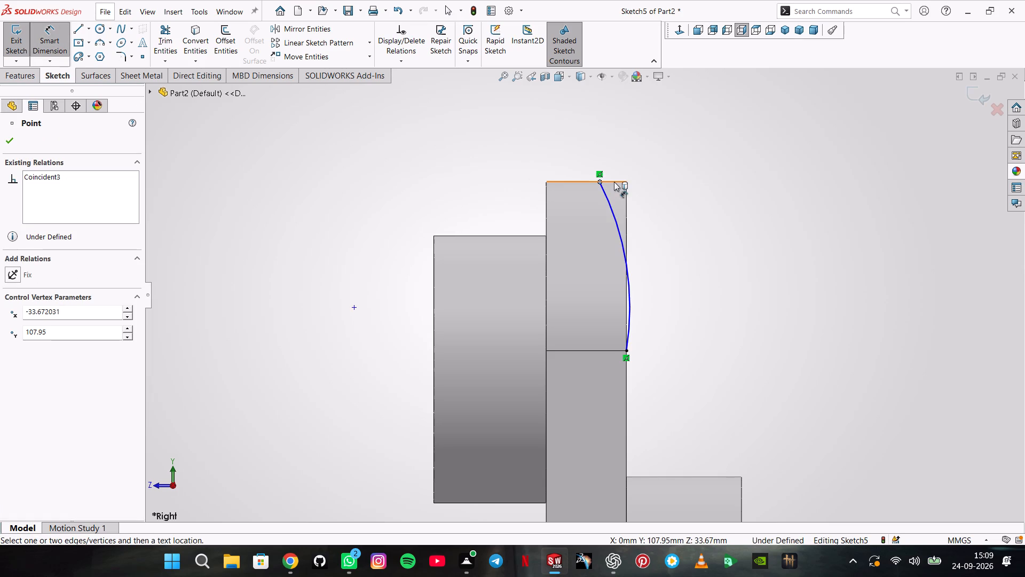
{"action": "left_click", "coordinate": [625, 181]}
{"action": "left_click", "coordinate": [614, 161]}
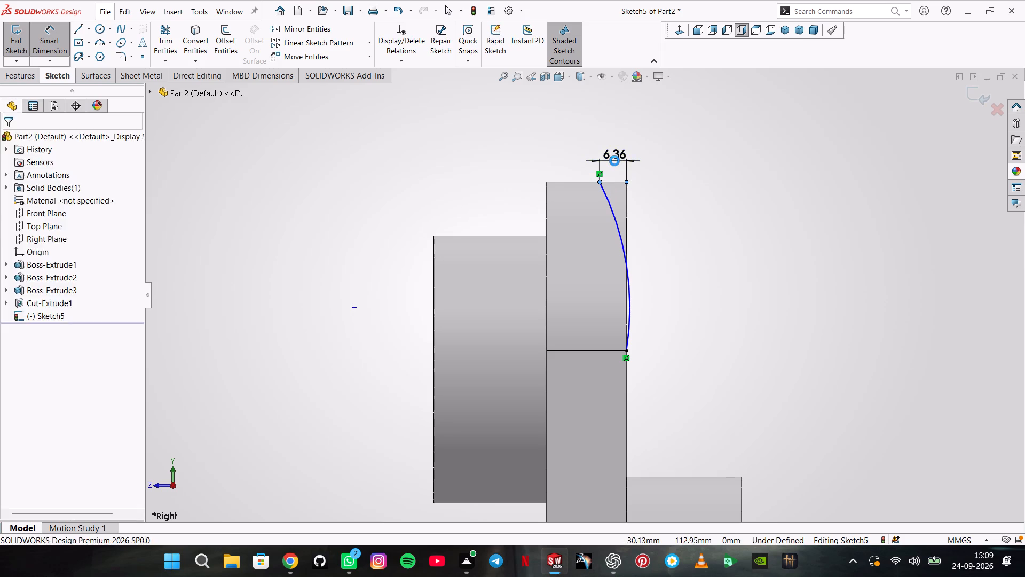
{"action": "key", "text": "5"}
{"action": "key", "text": "Return"}
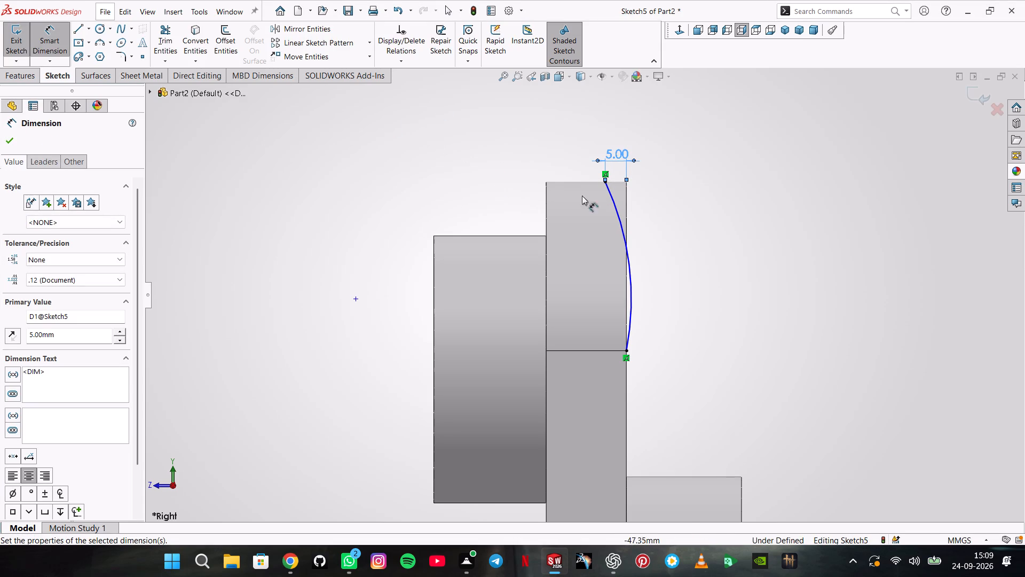
{"action": "left_click", "coordinate": [612, 199]}
{"action": "left_click", "coordinate": [732, 225]}
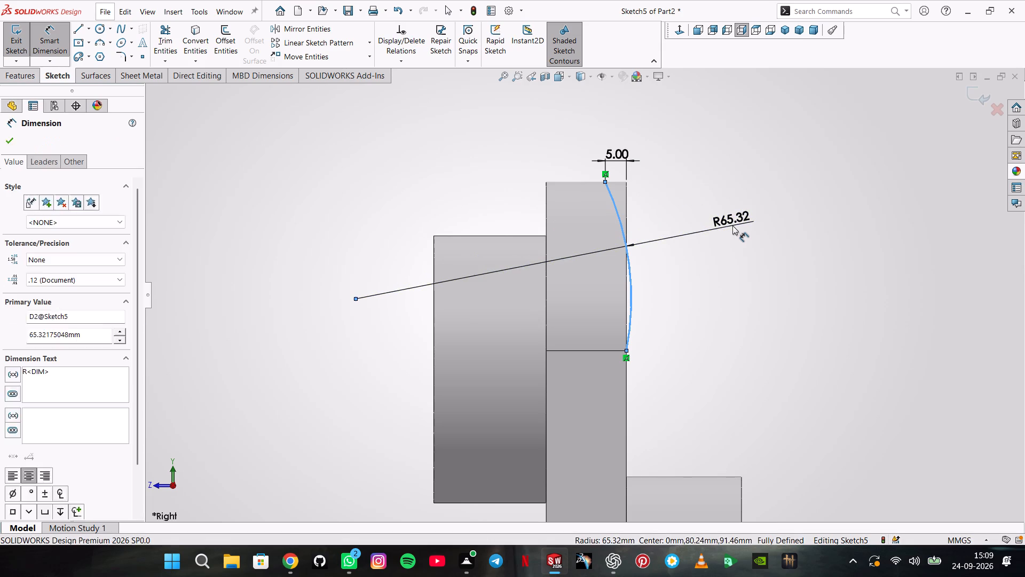
{"action": "type", "text": "169"}
{"action": "key", "text": "Return"}
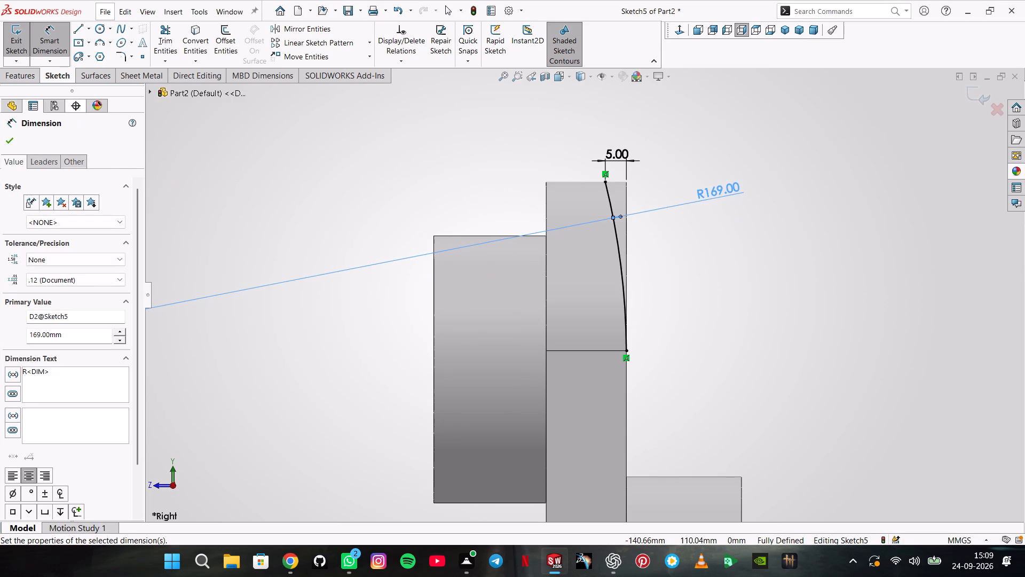
Close the arc profile behind the plate with a top line about 10.4 mm long, a vertical line, and a bottom line about 5.4 mm long.
{"action": "left_click", "coordinate": [81, 27]}
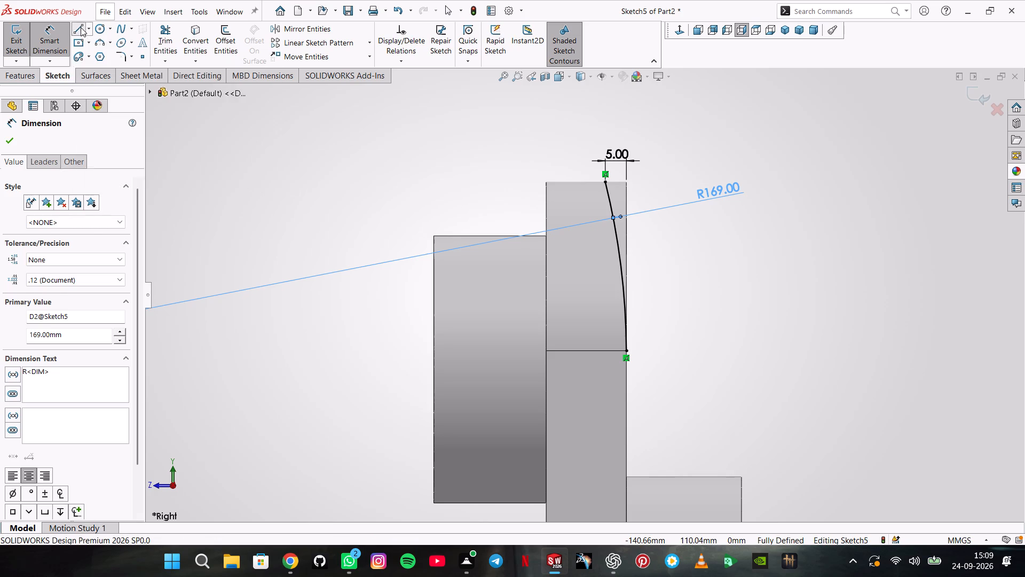
{"action": "left_click", "coordinate": [606, 182]}
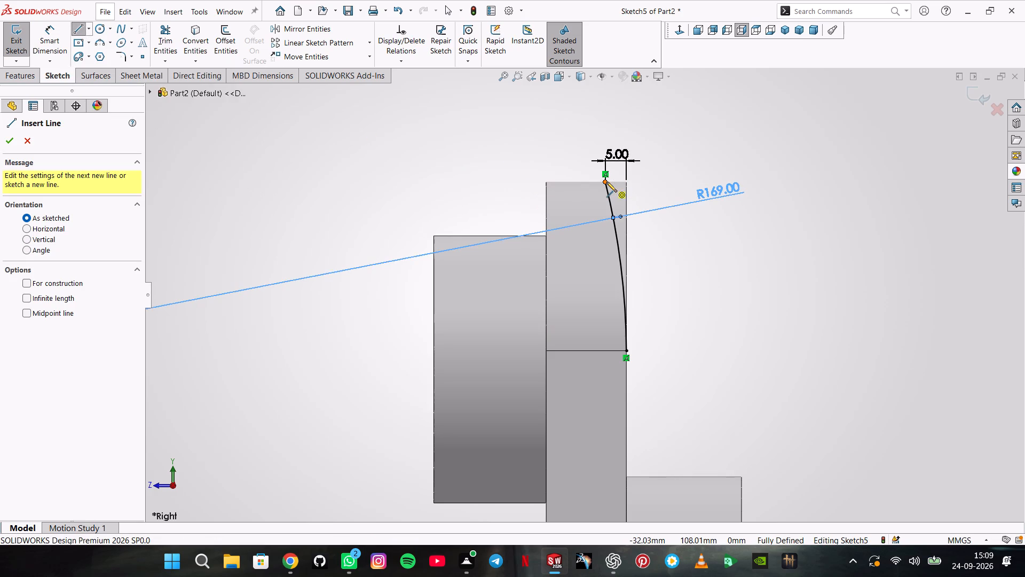
{"action": "left_click", "coordinate": [649, 185]}
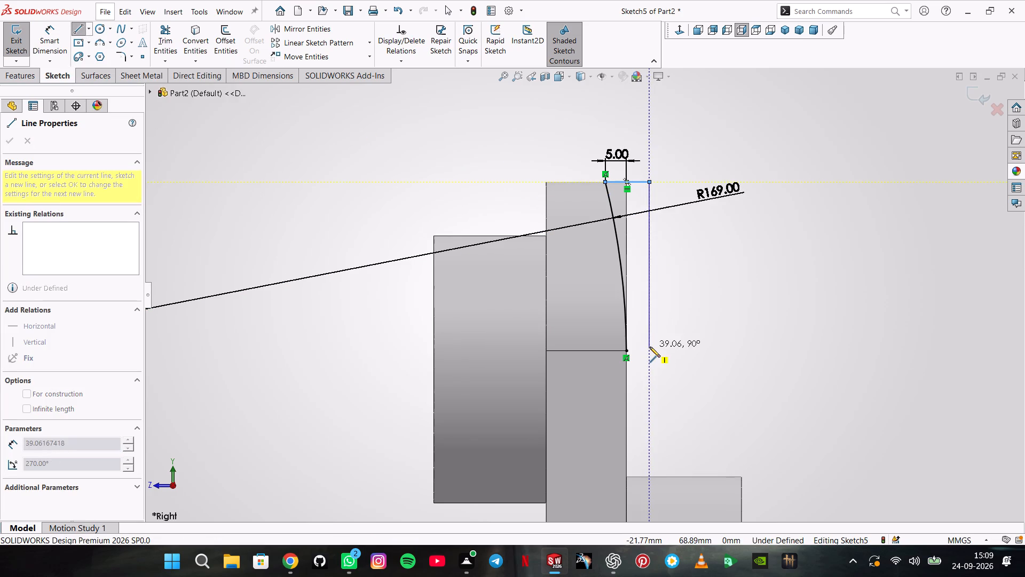
{"action": "left_click", "coordinate": [649, 349]}
{"action": "left_click", "coordinate": [627, 350]}
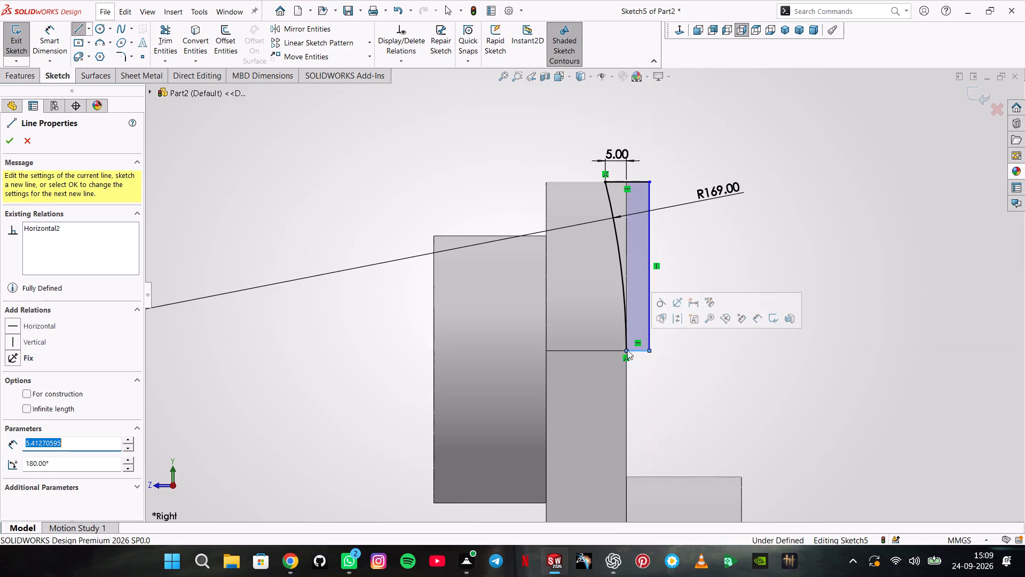
{"action": "left_click", "coordinate": [11, 139]}
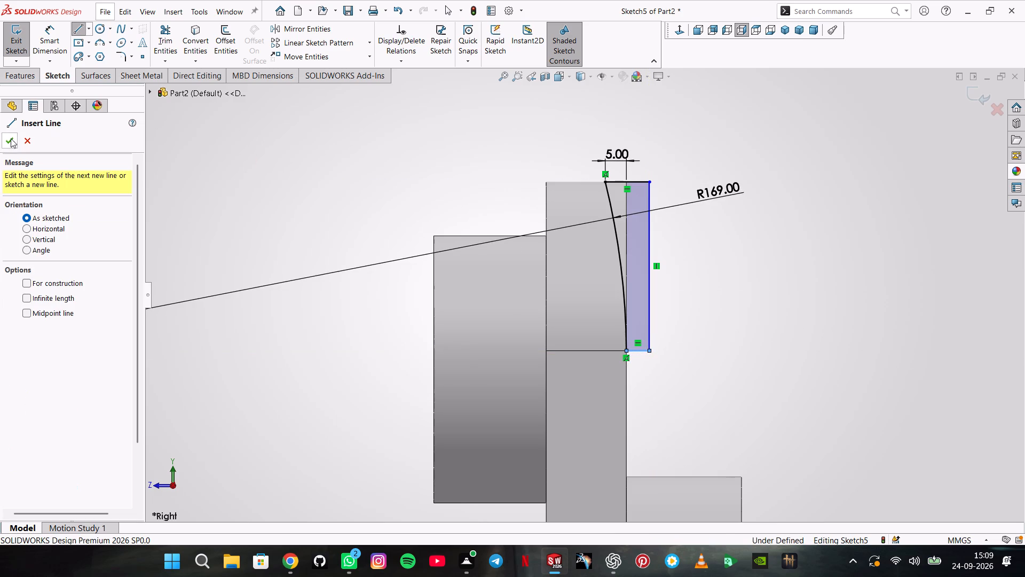
Cut the closed arc profile out of the plate's upper end with an Extruded Cut set to Through All - Both.
{"action": "left_click", "coordinate": [14, 79]}
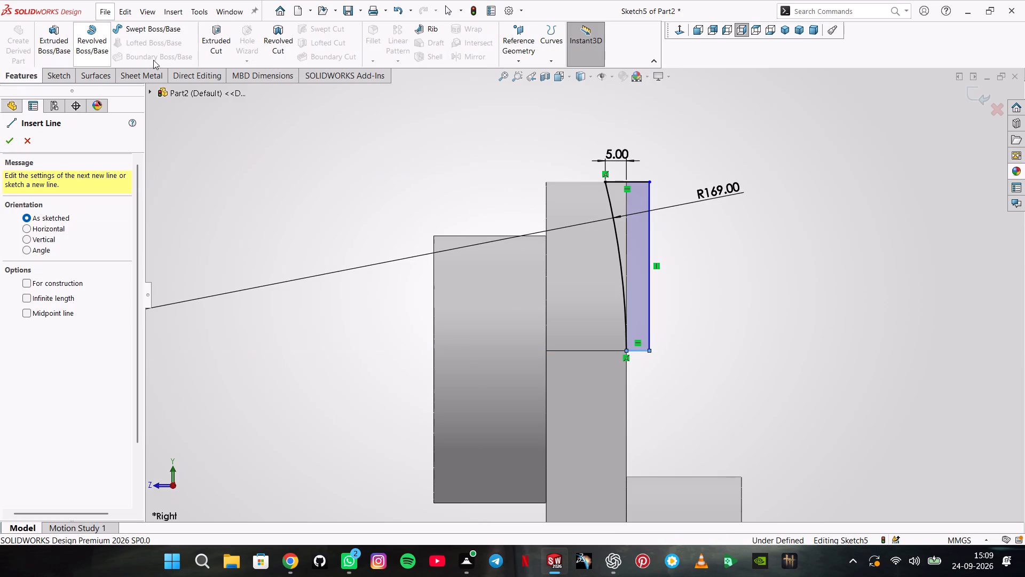
{"action": "left_click", "coordinate": [228, 40]}
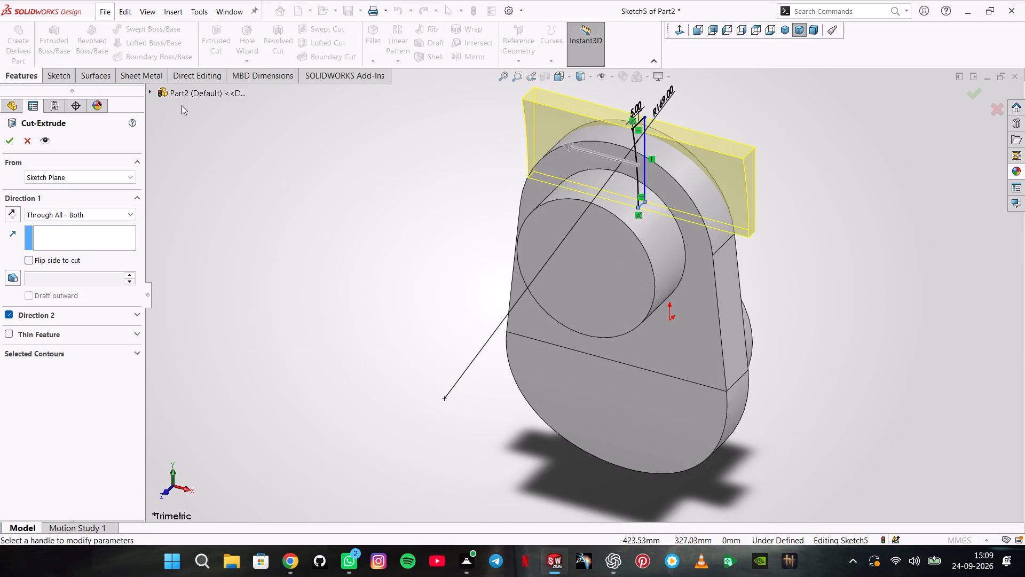
{"action": "left_click", "coordinate": [9, 140]}
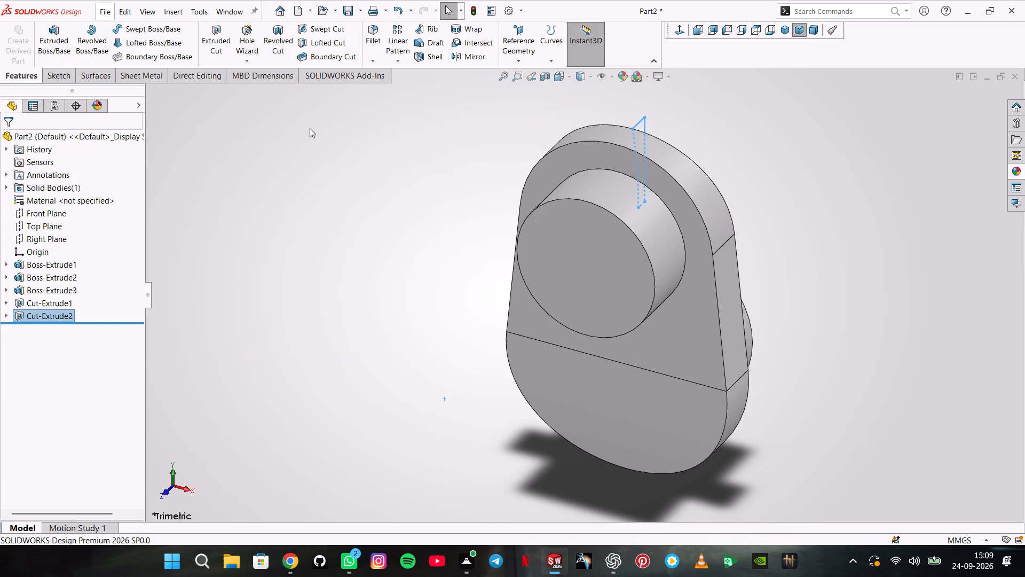
{"action": "left_click", "coordinate": [393, 129]}
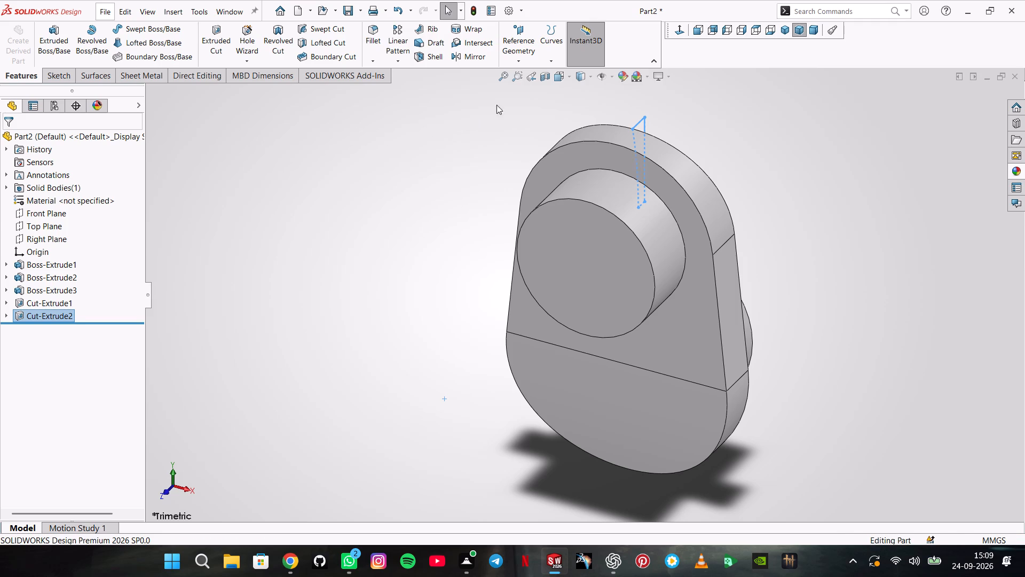
Start a symmetric Fillet with a 2.54 mm radius and select the plate's front outline edge with tangent propagation.
{"action": "left_click", "coordinate": [796, 27]}
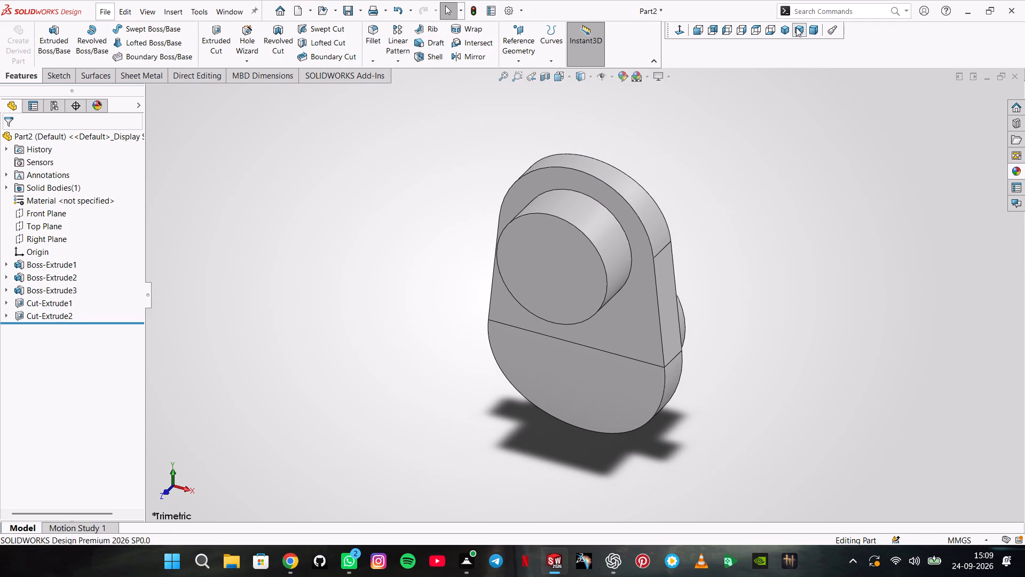
{"action": "left_click", "coordinate": [796, 27]}
{"action": "middle_click_drag", "start_coordinate": [752, 151], "coordinate": [719, 155]}
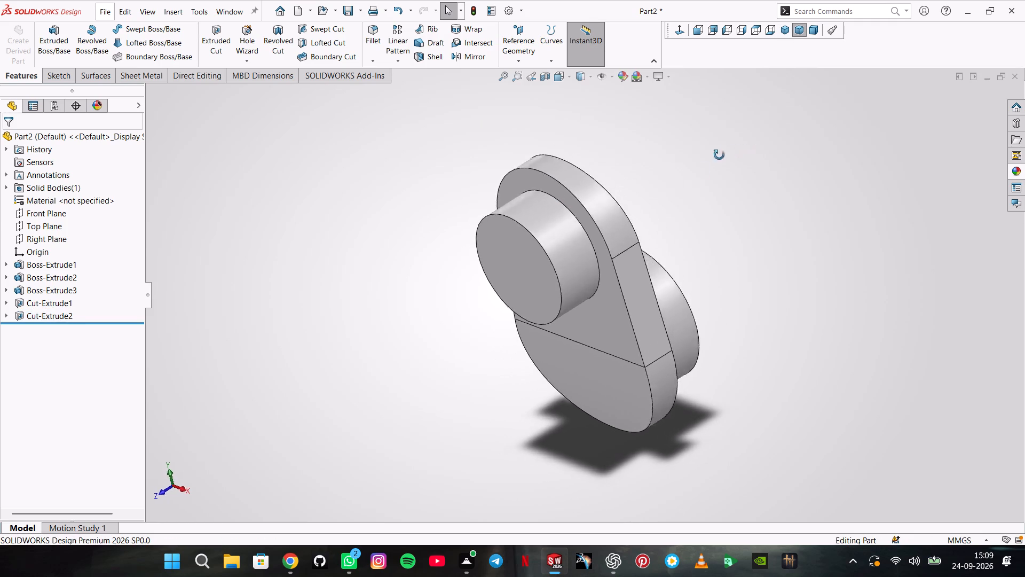
{"action": "middle_click_drag", "start_coordinate": [719, 155], "coordinate": [682, 164]}
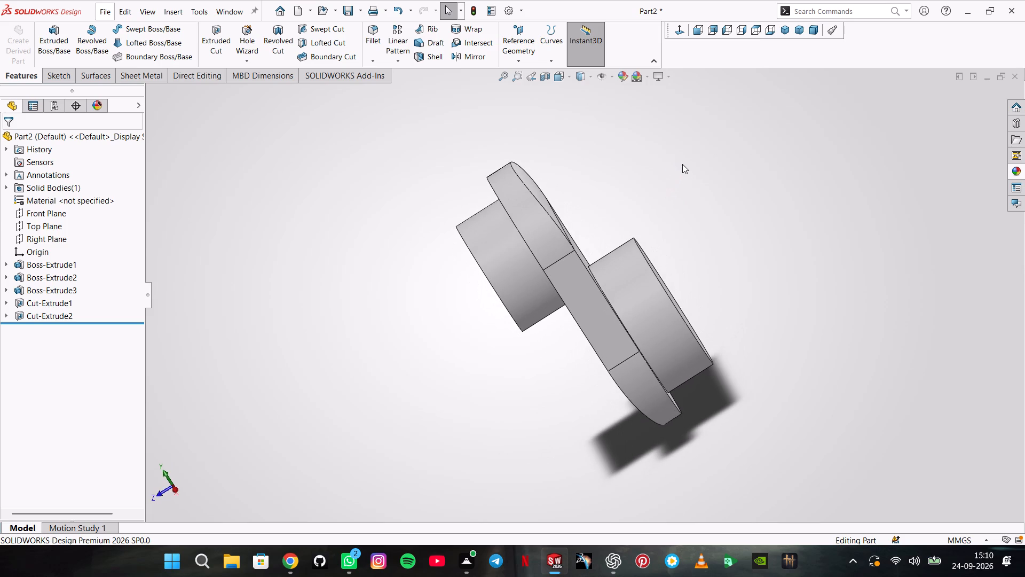
{"action": "left_click", "coordinate": [368, 48]}
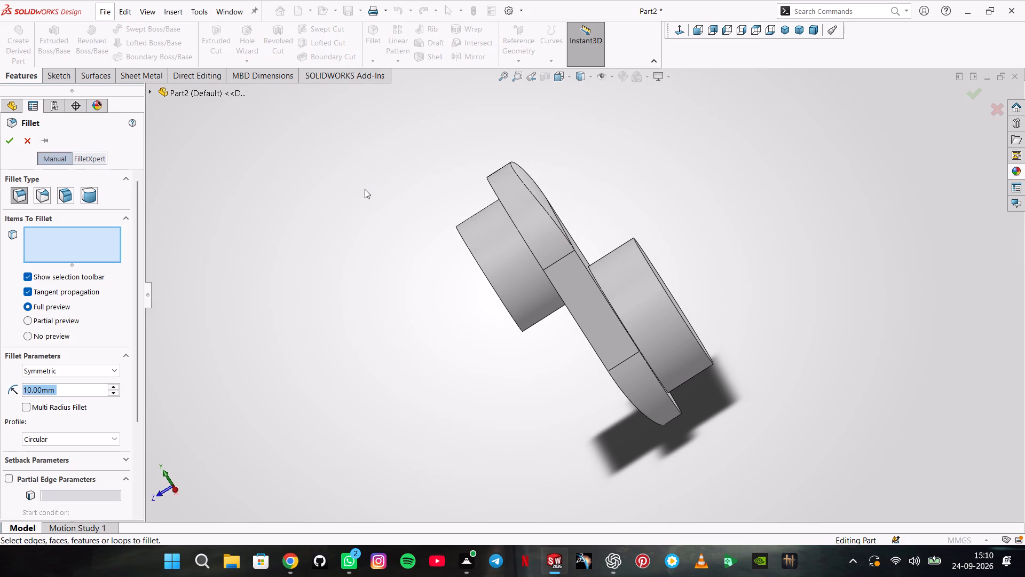
{"action": "key", "text": "2"}
{"action": "key", "text": "period"}
{"action": "key", "text": "5"}
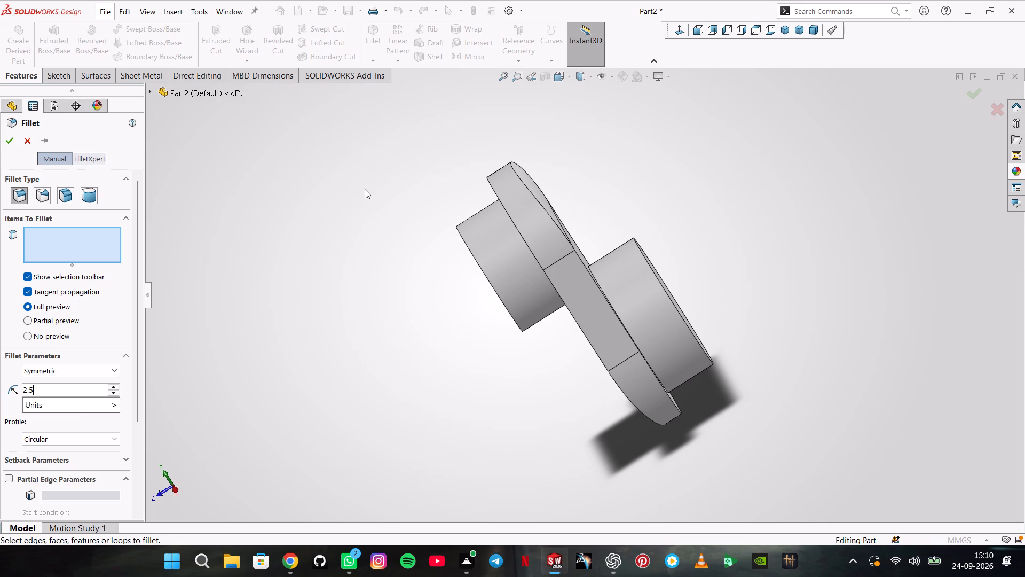
{"action": "key", "text": "4"}
{"action": "key", "text": "Return"}
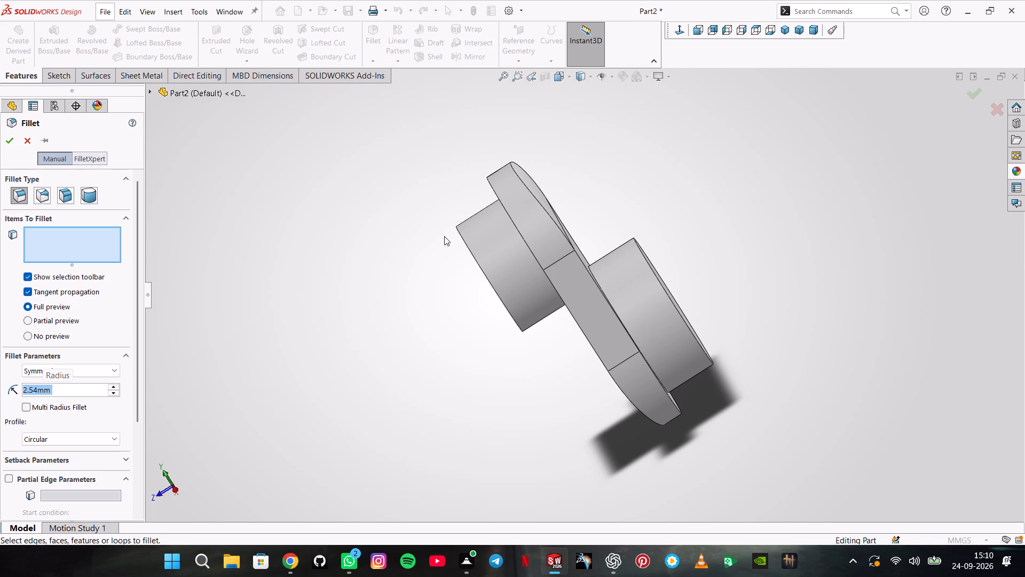
{"action": "left_click", "coordinate": [552, 284]}
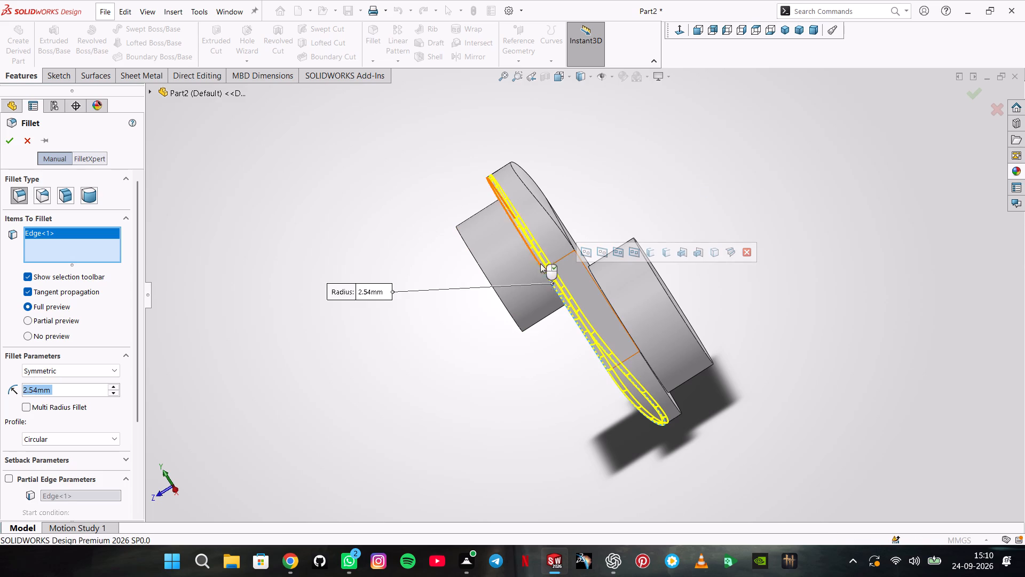
Add the plate's remaining outline edges to the symmetric 2.54 mm fillet selection and complete the fillet.
{"action": "scroll", "coordinate": [600, 313], "scroll_direction": "up", "scroll_amount": 1}
{"action": "middle_click_drag", "start_coordinate": [601, 313], "coordinate": [629, 280]}
{"action": "middle_click_drag", "start_coordinate": [572, 289], "coordinate": [602, 260]}
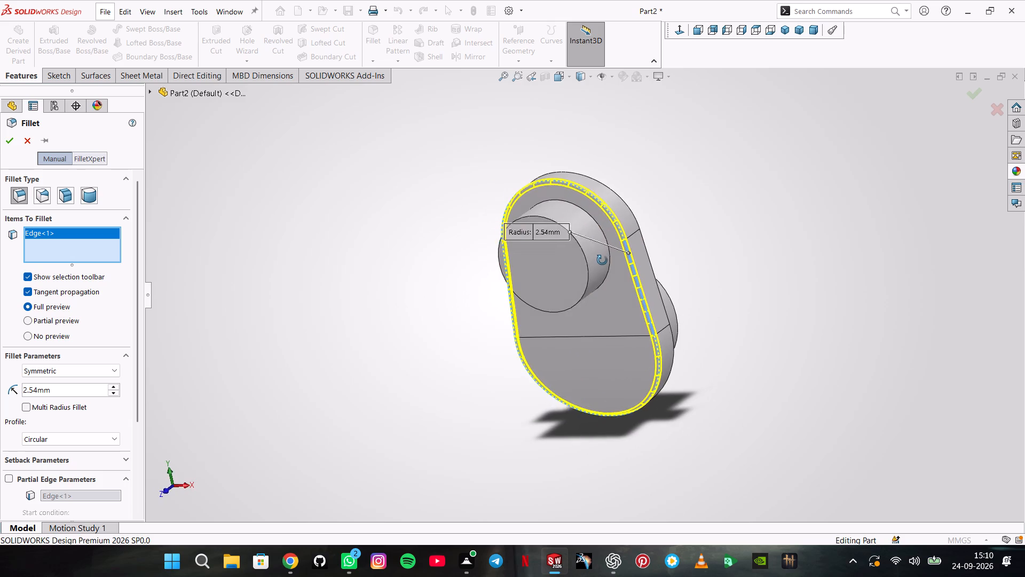
{"action": "middle_click_drag", "start_coordinate": [602, 260], "coordinate": [603, 246]}
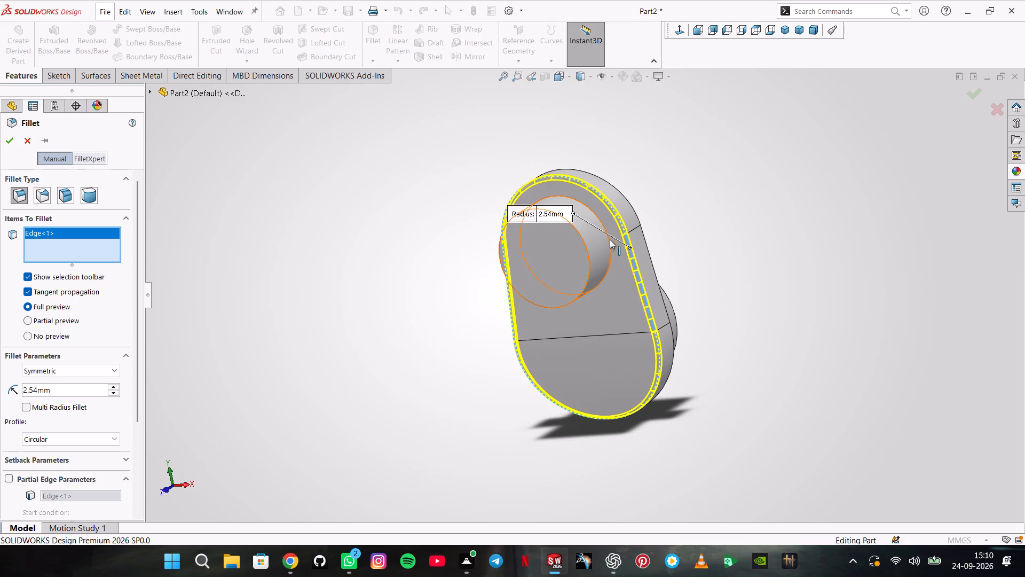
{"action": "middle_click_drag", "start_coordinate": [667, 220], "coordinate": [665, 225]}
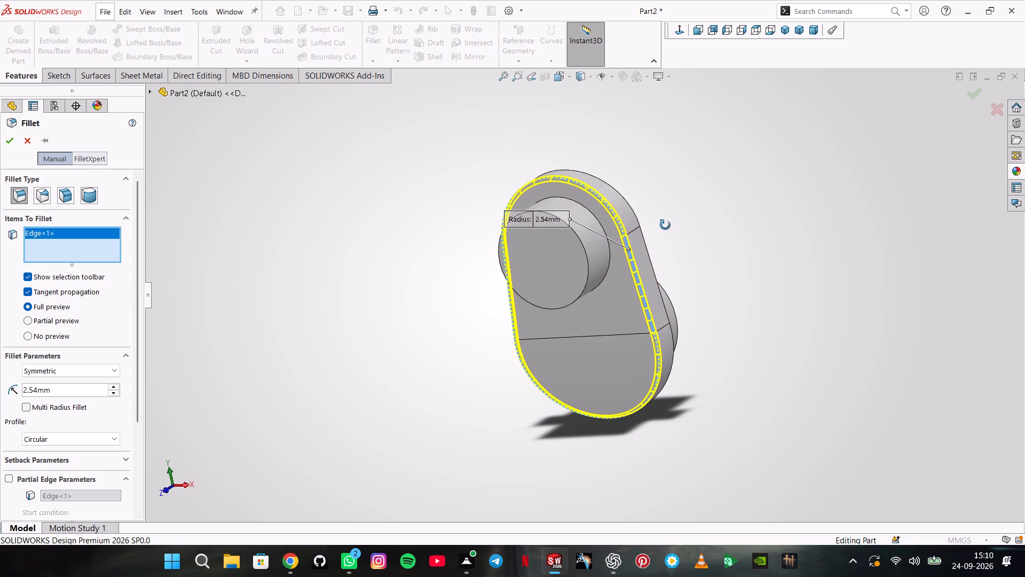
{"action": "middle_click_drag", "start_coordinate": [665, 225], "coordinate": [597, 291]}
{"action": "left_click", "coordinate": [584, 284]}
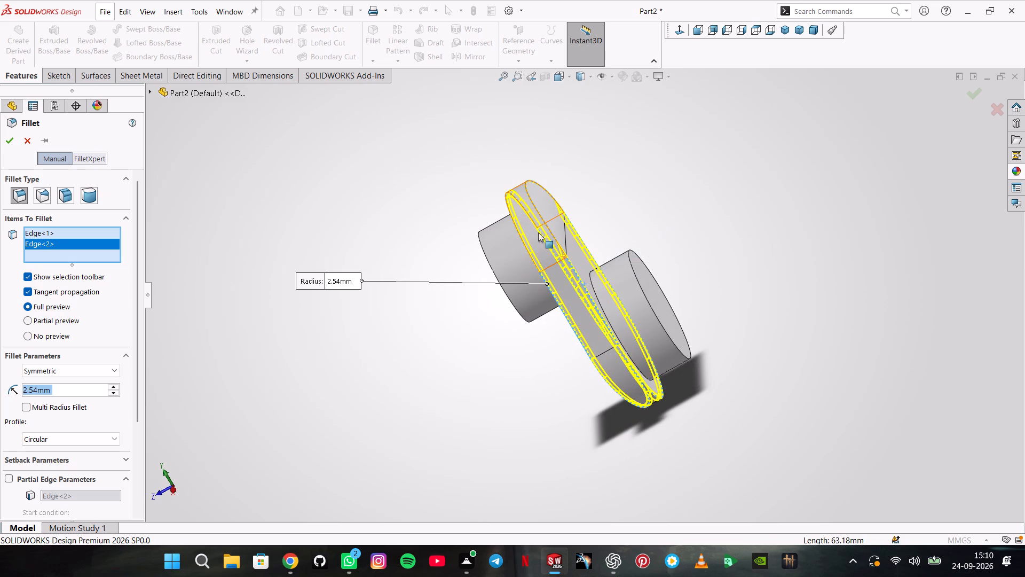
{"action": "left_click", "coordinate": [547, 223]}
{"action": "middle_click", "coordinate": [529, 213]}
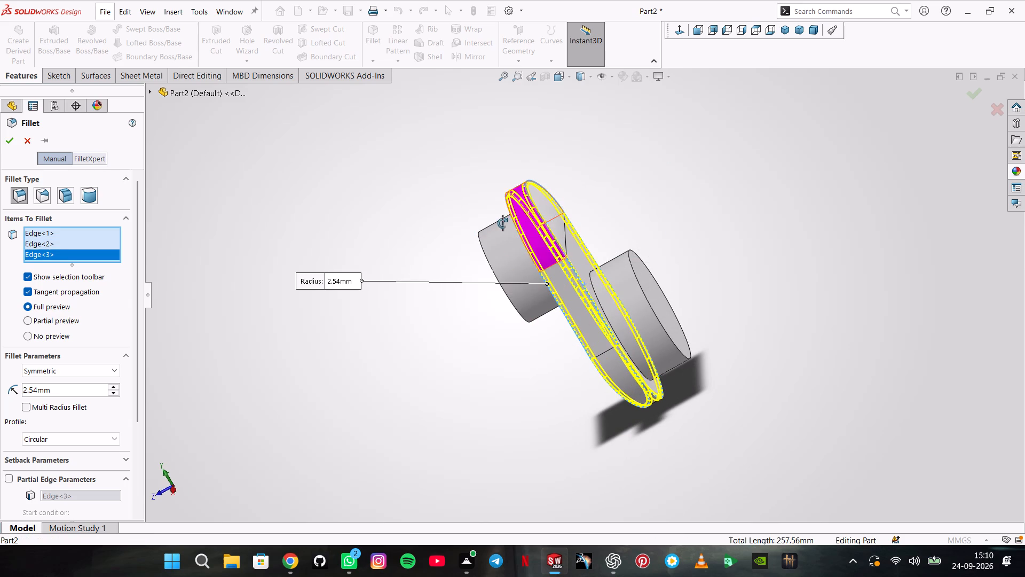
{"action": "middle_click_drag", "start_coordinate": [451, 241], "coordinate": [523, 223]}
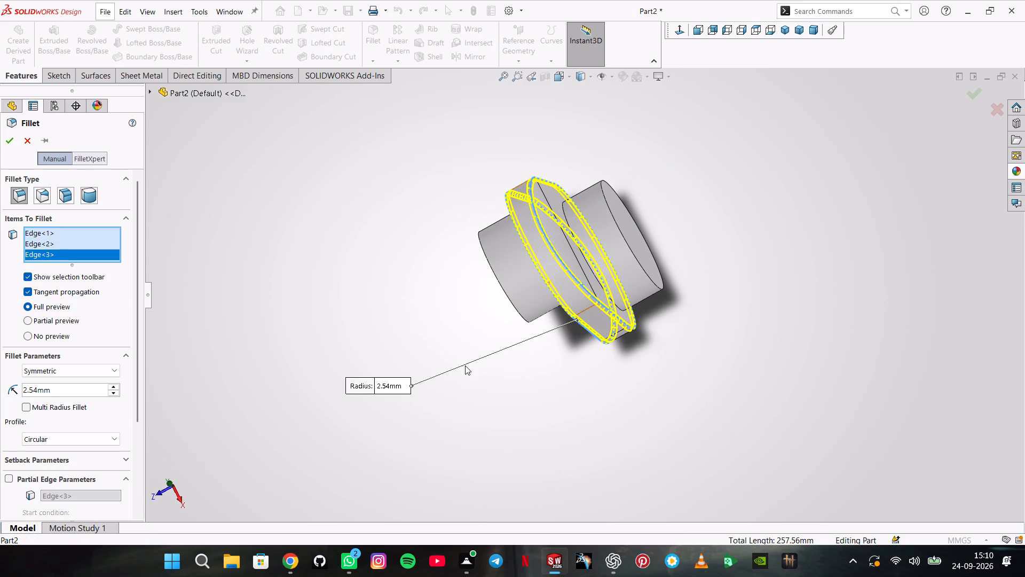
{"action": "middle_click_drag", "start_coordinate": [470, 422], "coordinate": [531, 290]}
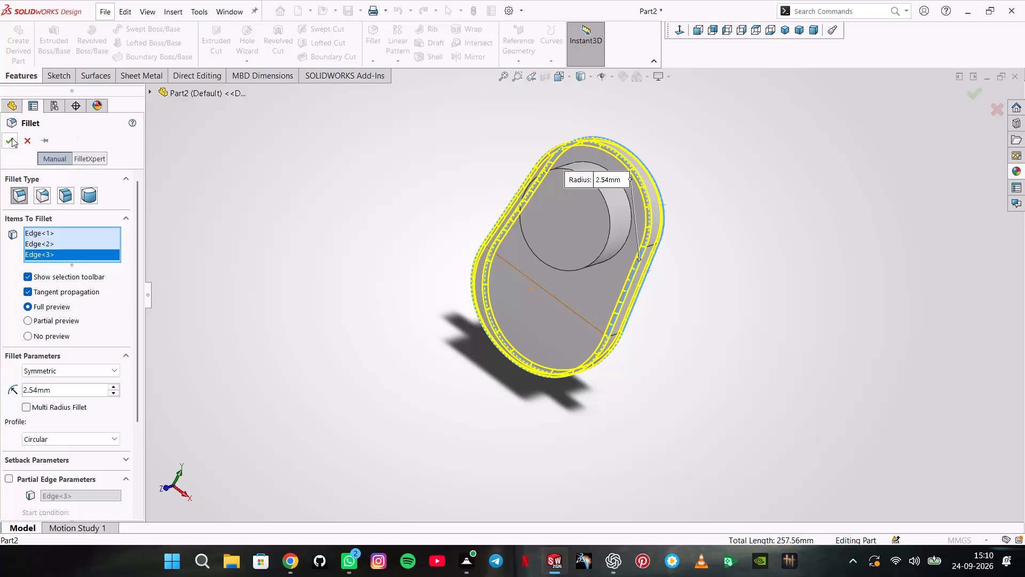
{"action": "left_click", "coordinate": [12, 138]}
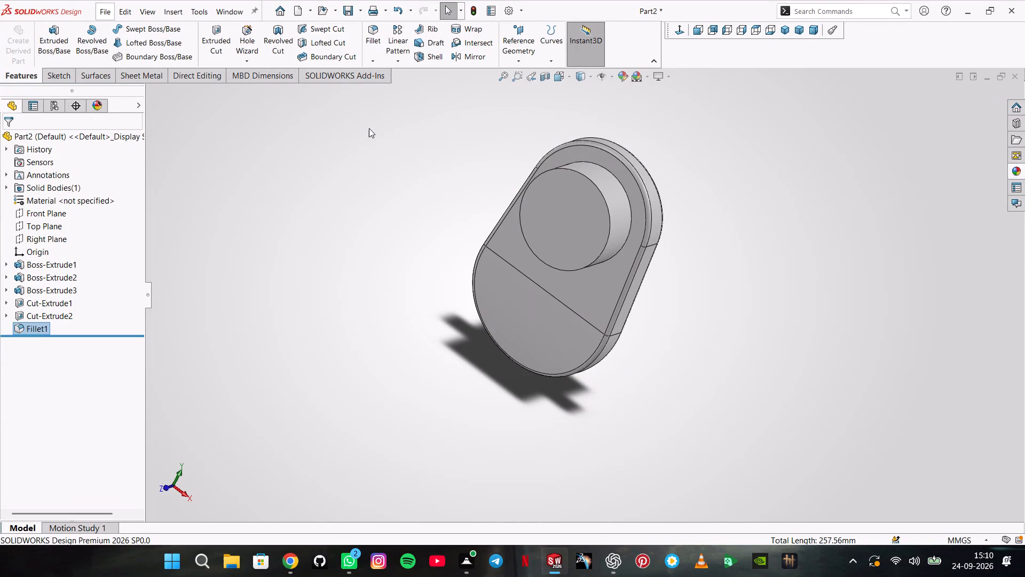
Fillet the circular base edges where both offset bosses meet the plate with a symmetric 0.64 mm radius.
{"action": "type", "text": "0.64"}
{"action": "left_click", "coordinate": [369, 27]}
{"action": "type", "text": "0."}
{"action": "type", "text": "64"}
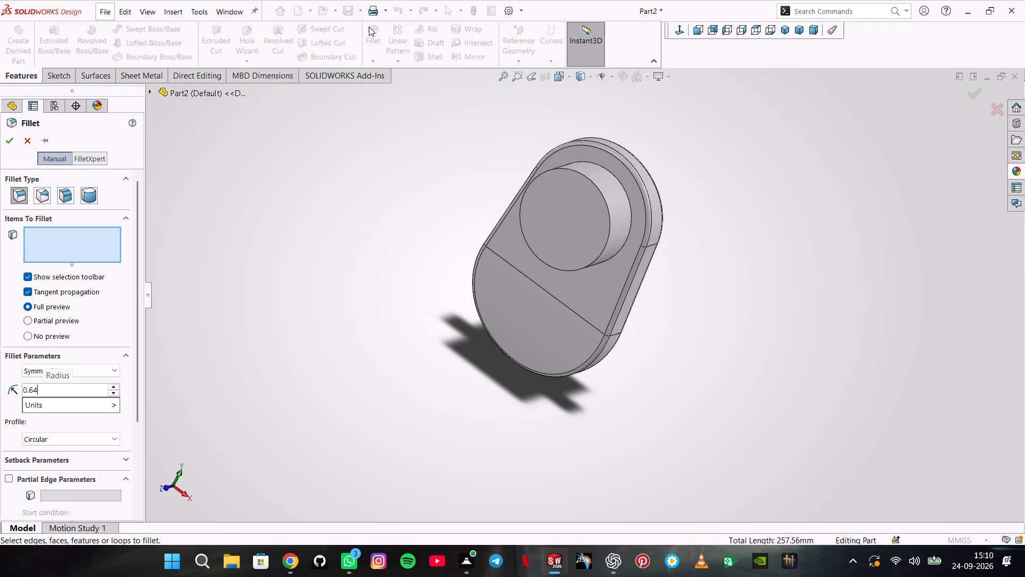
{"action": "scroll", "coordinate": [587, 132], "scroll_direction": "down", "scroll_amount": 2}
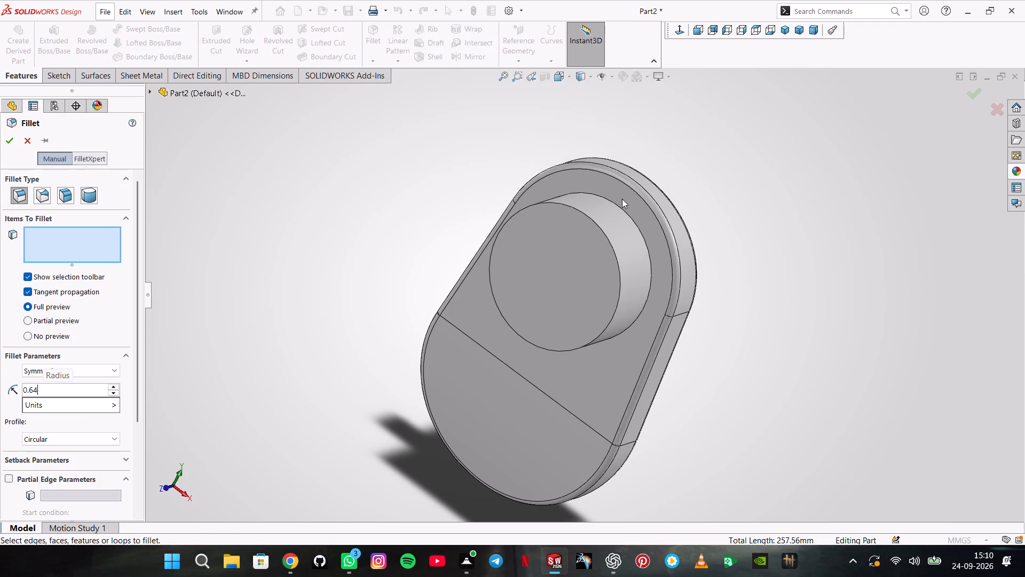
{"action": "left_click", "coordinate": [621, 206]}
{"action": "middle_click_drag", "start_coordinate": [708, 248], "coordinate": [705, 245]}
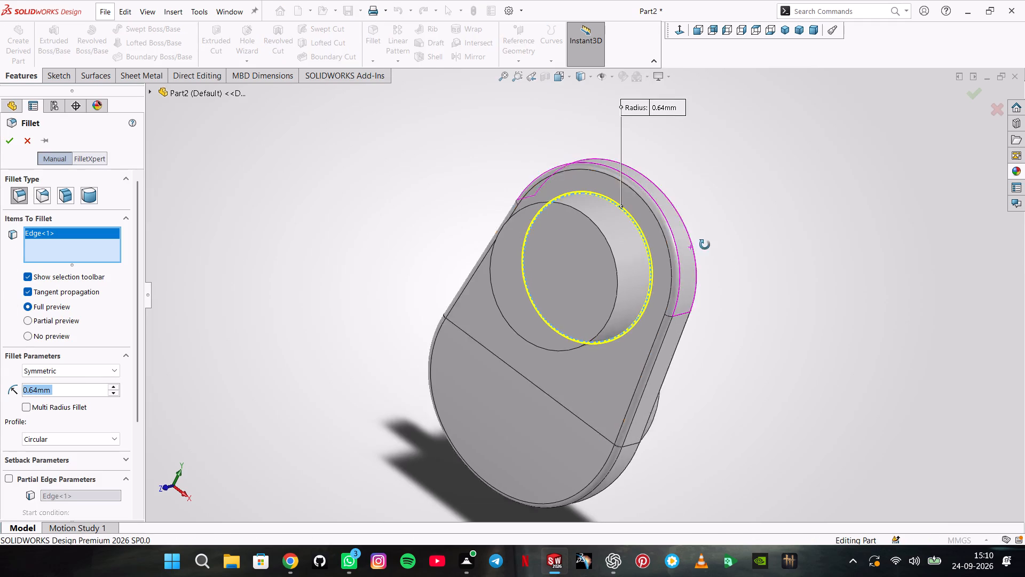
{"action": "middle_click_drag", "start_coordinate": [705, 245], "coordinate": [593, 209]}
{"action": "scroll", "coordinate": [594, 210], "scroll_direction": "down", "scroll_amount": 6}
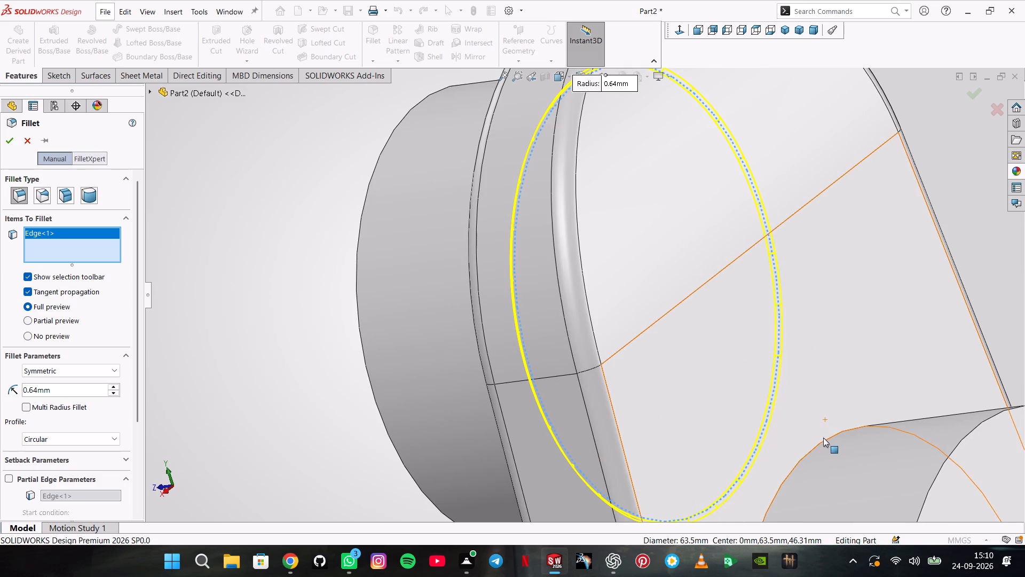
{"action": "left_click", "coordinate": [823, 441]}
{"action": "scroll", "coordinate": [765, 280], "scroll_direction": "up", "scroll_amount": 4}
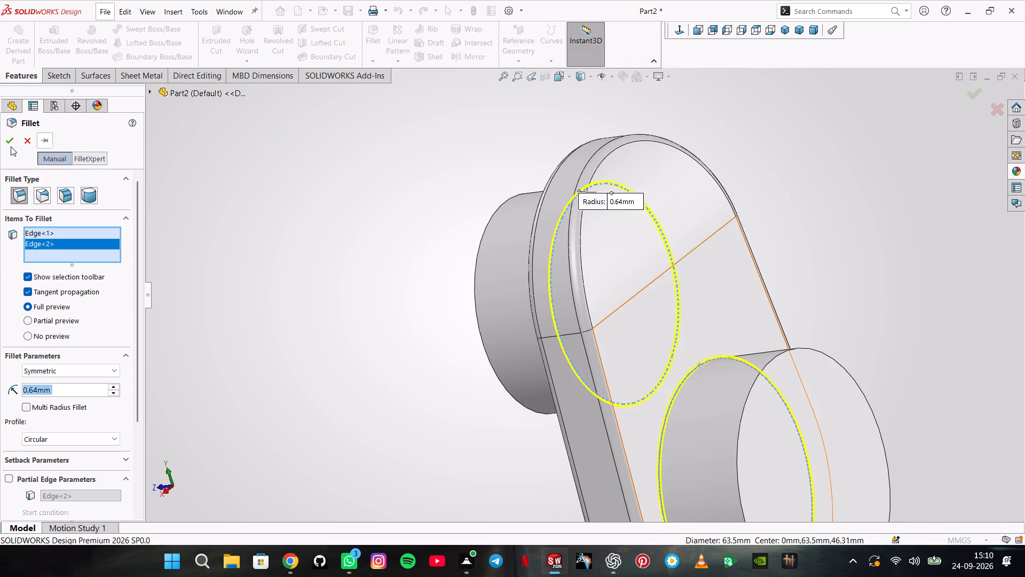
{"action": "left_click", "coordinate": [4, 147]}
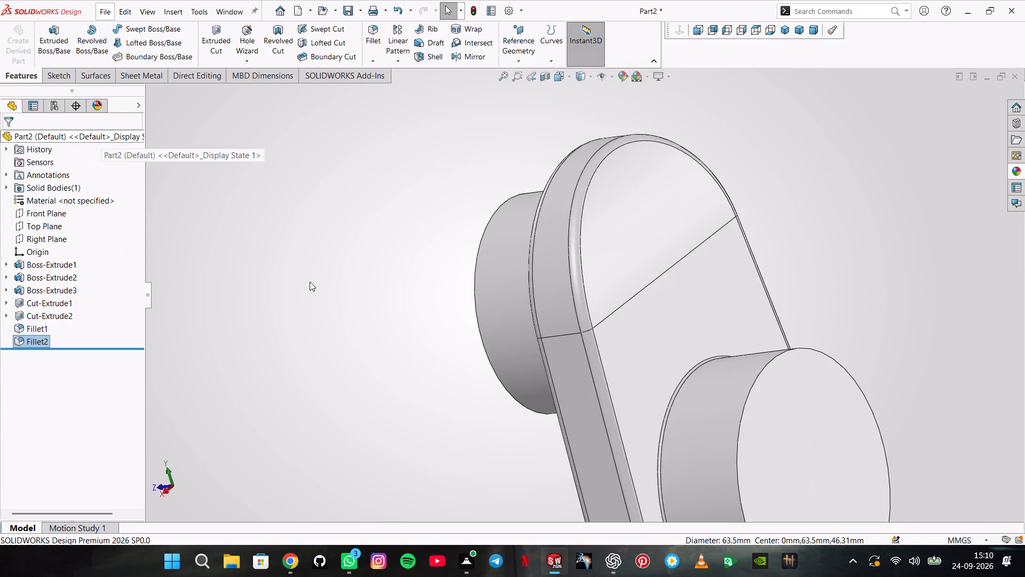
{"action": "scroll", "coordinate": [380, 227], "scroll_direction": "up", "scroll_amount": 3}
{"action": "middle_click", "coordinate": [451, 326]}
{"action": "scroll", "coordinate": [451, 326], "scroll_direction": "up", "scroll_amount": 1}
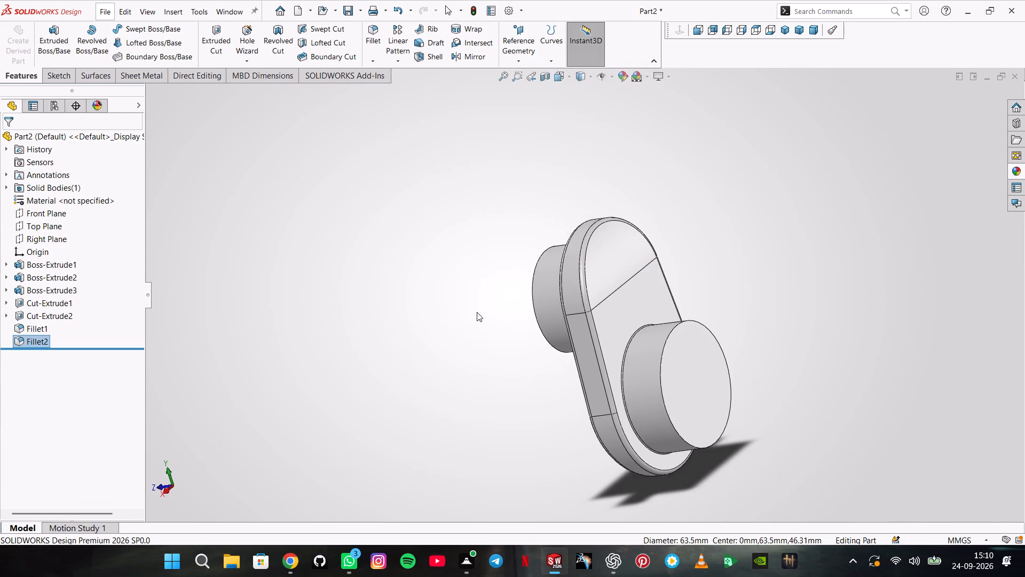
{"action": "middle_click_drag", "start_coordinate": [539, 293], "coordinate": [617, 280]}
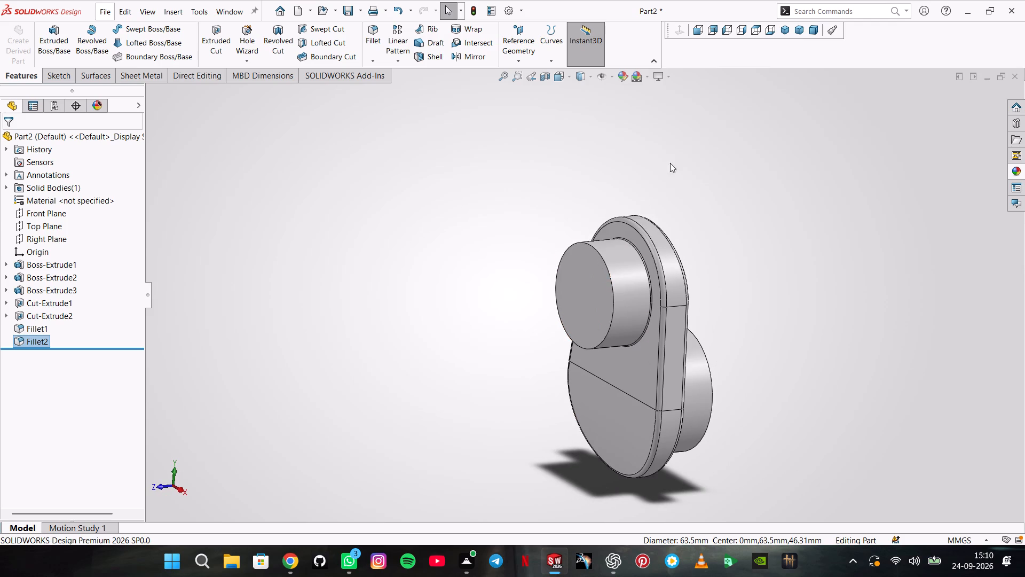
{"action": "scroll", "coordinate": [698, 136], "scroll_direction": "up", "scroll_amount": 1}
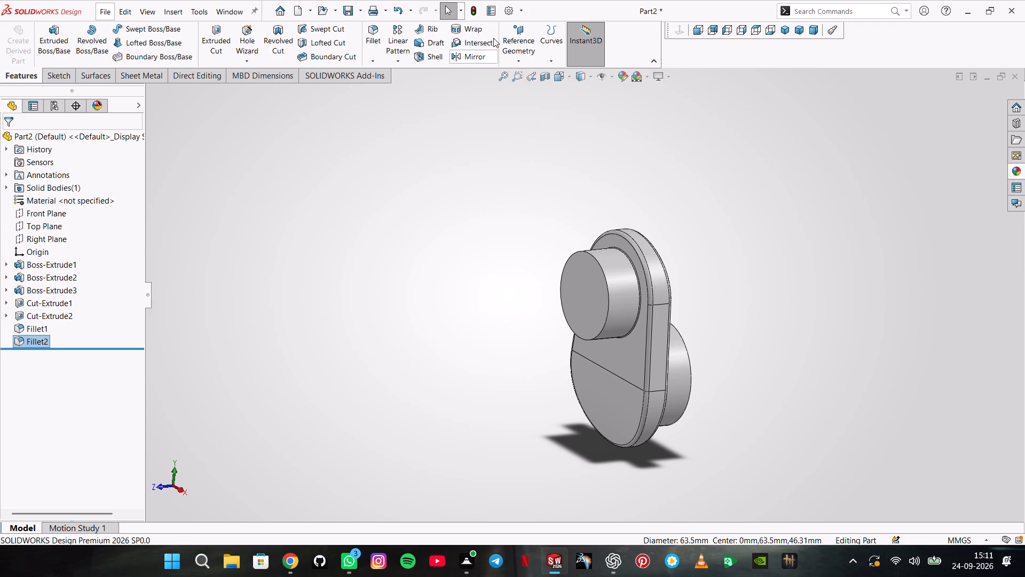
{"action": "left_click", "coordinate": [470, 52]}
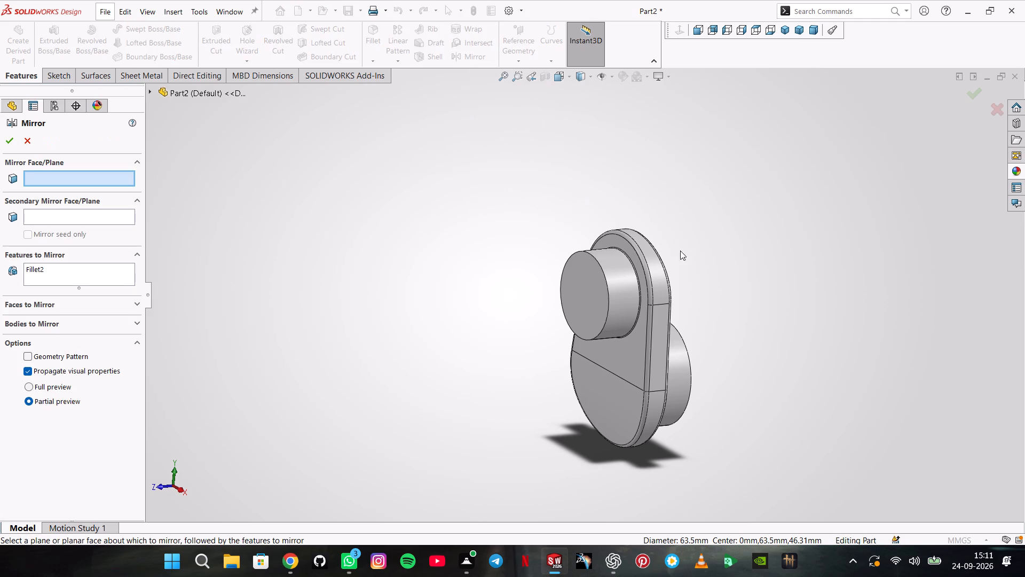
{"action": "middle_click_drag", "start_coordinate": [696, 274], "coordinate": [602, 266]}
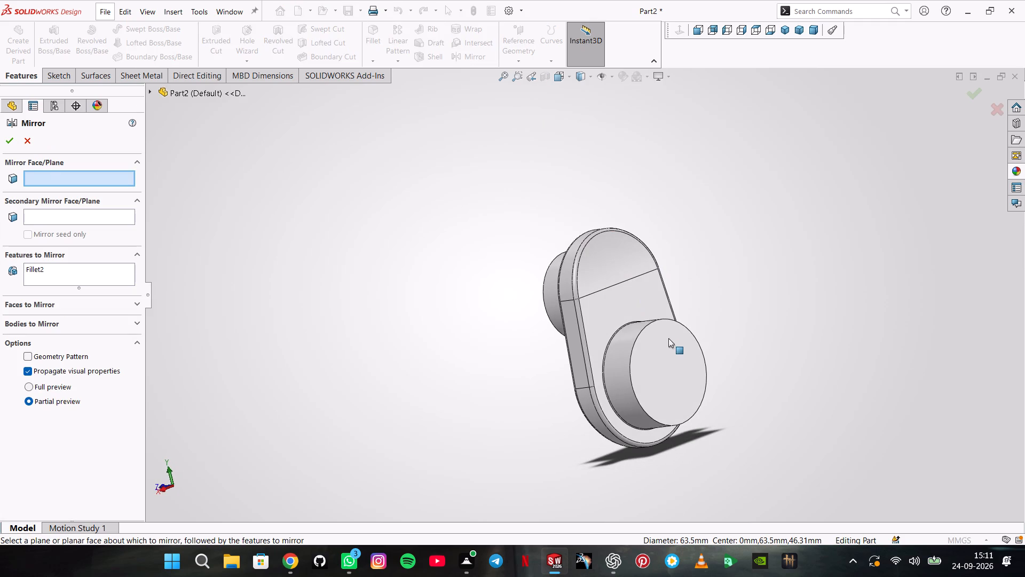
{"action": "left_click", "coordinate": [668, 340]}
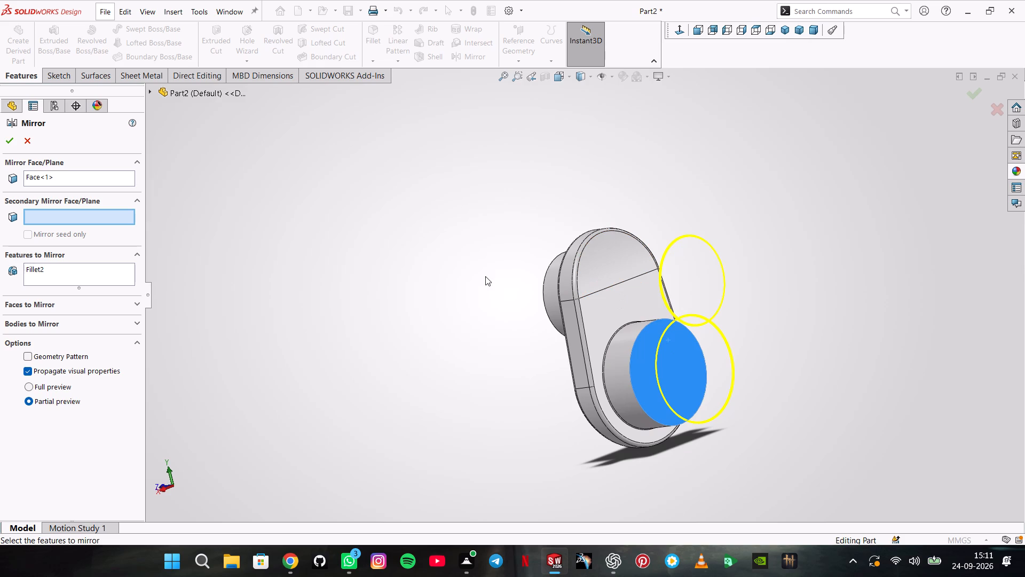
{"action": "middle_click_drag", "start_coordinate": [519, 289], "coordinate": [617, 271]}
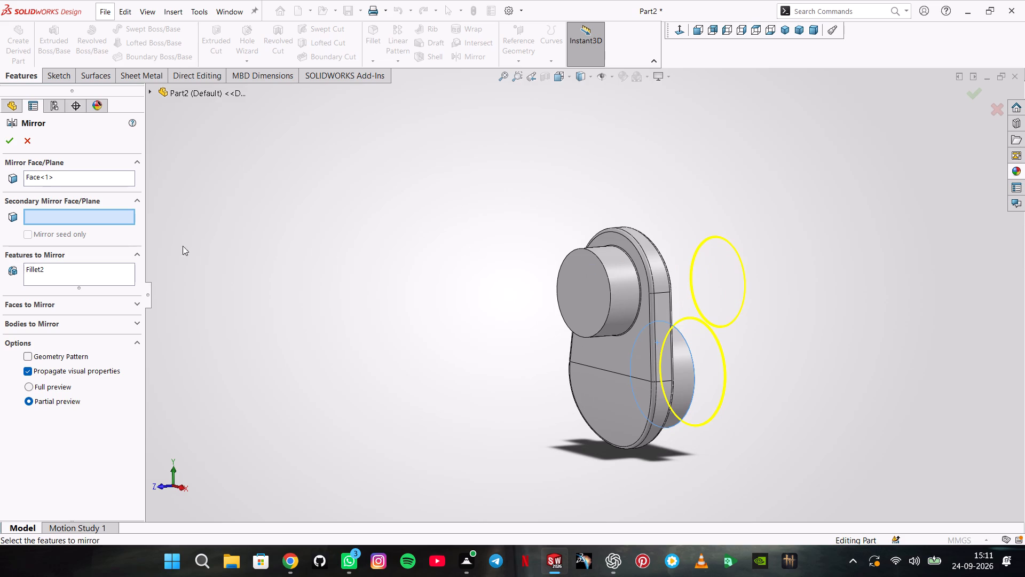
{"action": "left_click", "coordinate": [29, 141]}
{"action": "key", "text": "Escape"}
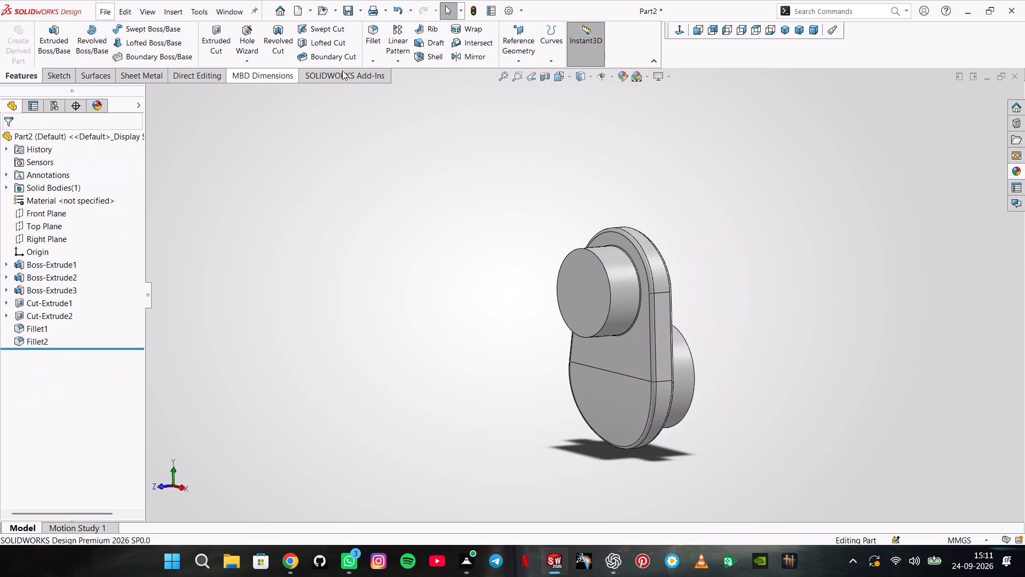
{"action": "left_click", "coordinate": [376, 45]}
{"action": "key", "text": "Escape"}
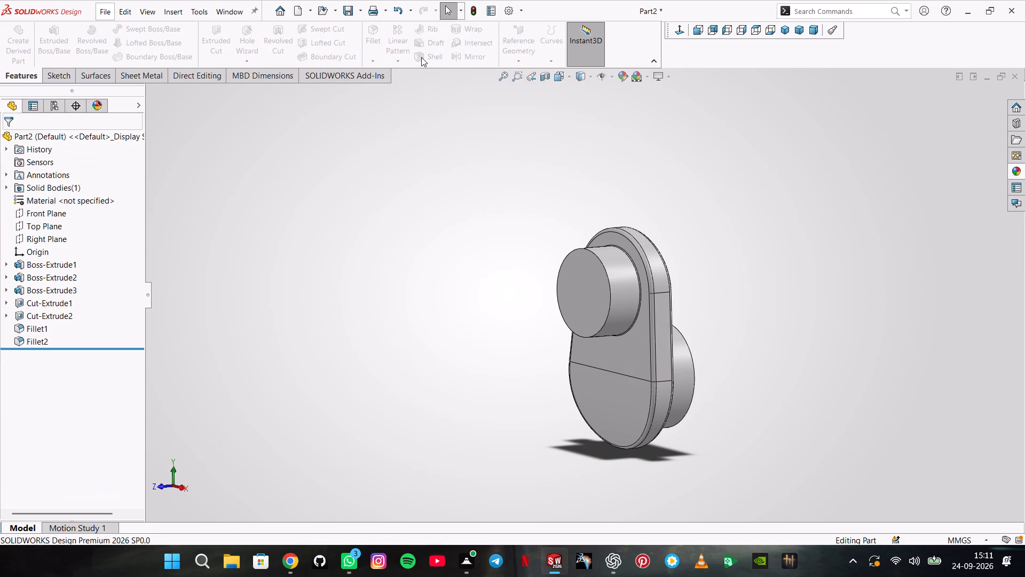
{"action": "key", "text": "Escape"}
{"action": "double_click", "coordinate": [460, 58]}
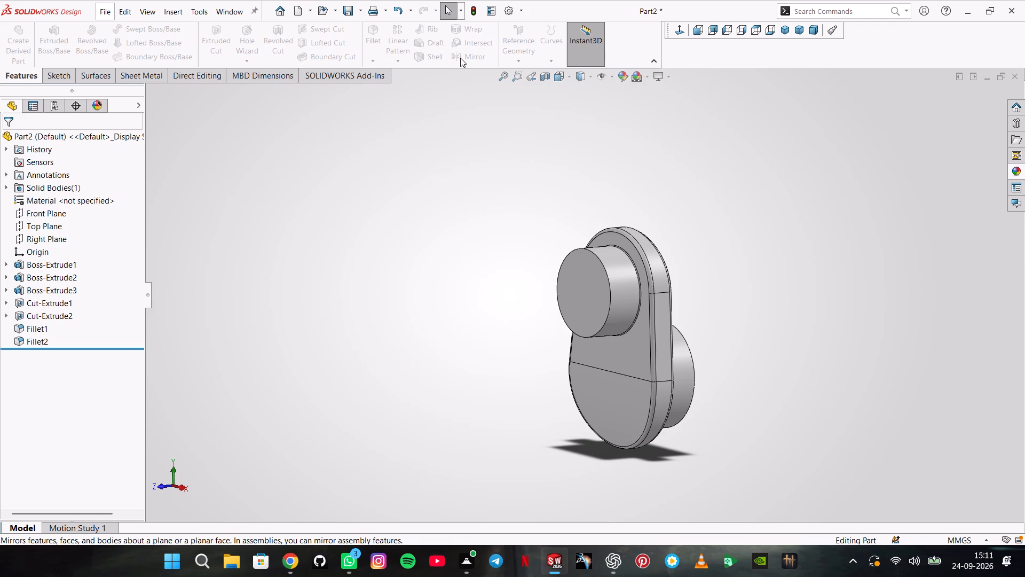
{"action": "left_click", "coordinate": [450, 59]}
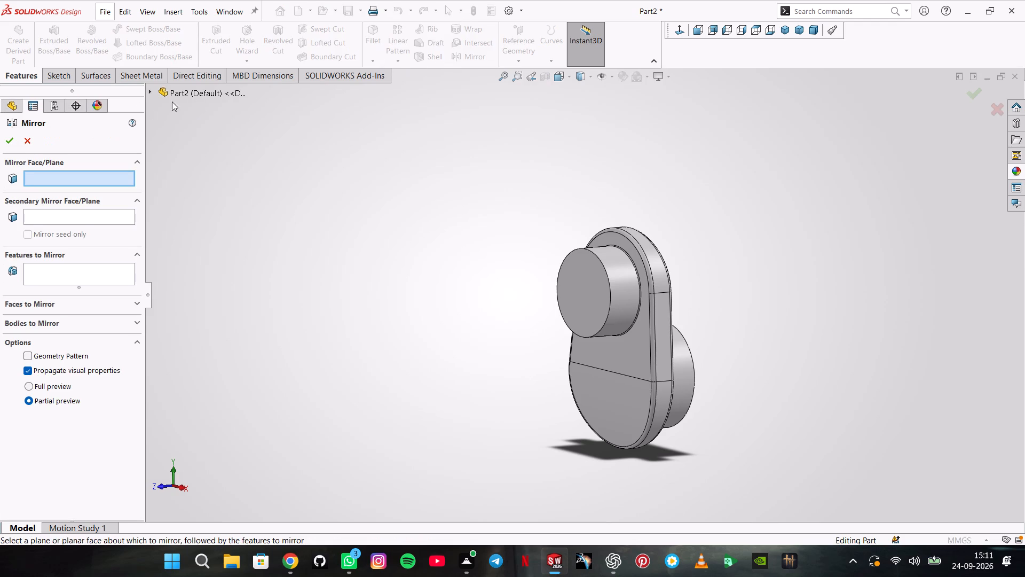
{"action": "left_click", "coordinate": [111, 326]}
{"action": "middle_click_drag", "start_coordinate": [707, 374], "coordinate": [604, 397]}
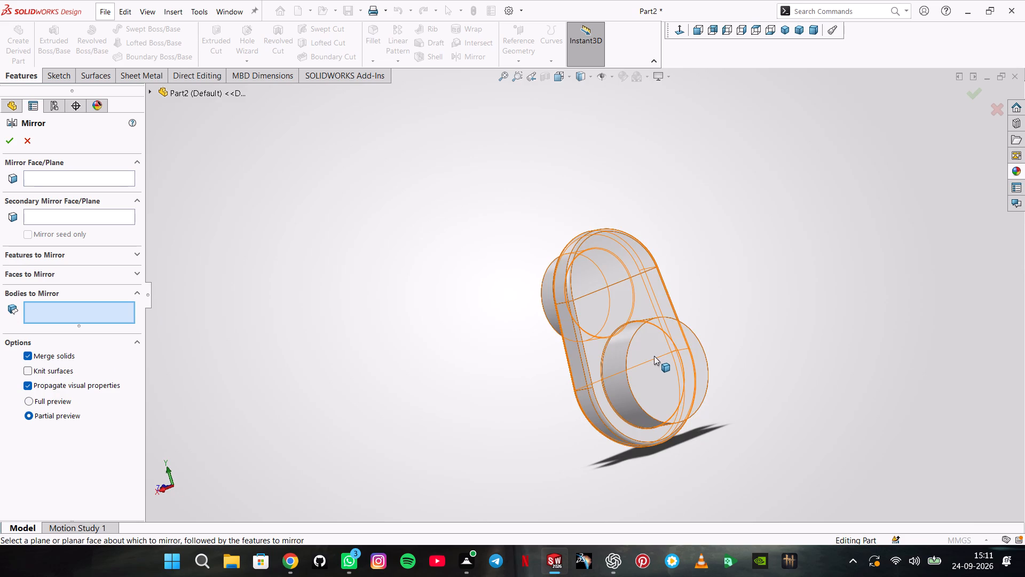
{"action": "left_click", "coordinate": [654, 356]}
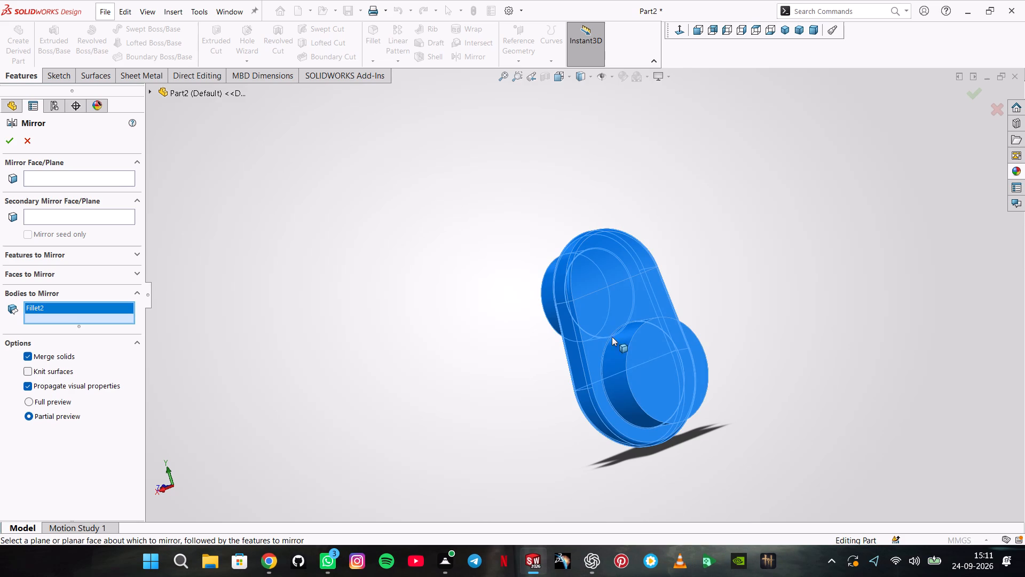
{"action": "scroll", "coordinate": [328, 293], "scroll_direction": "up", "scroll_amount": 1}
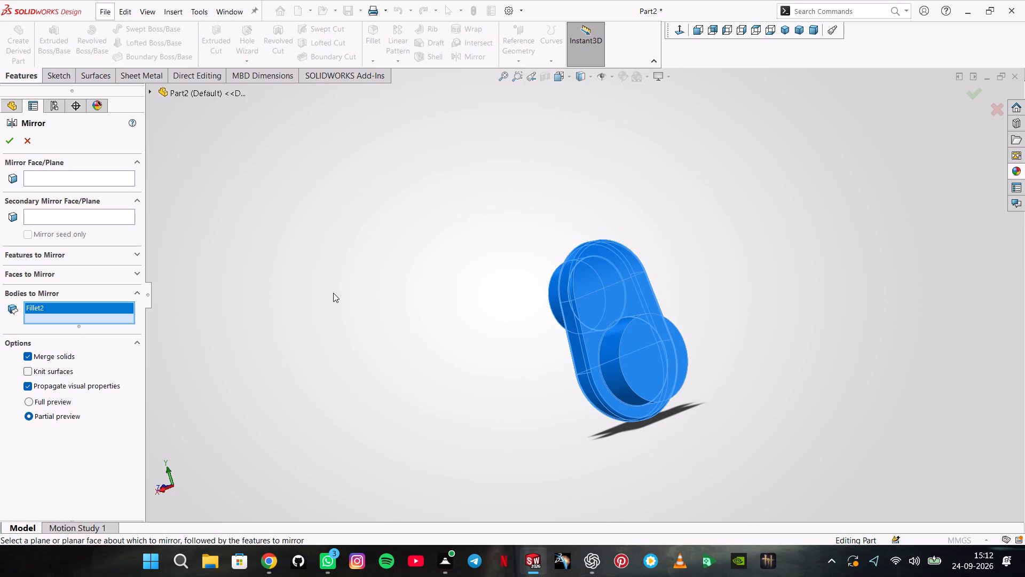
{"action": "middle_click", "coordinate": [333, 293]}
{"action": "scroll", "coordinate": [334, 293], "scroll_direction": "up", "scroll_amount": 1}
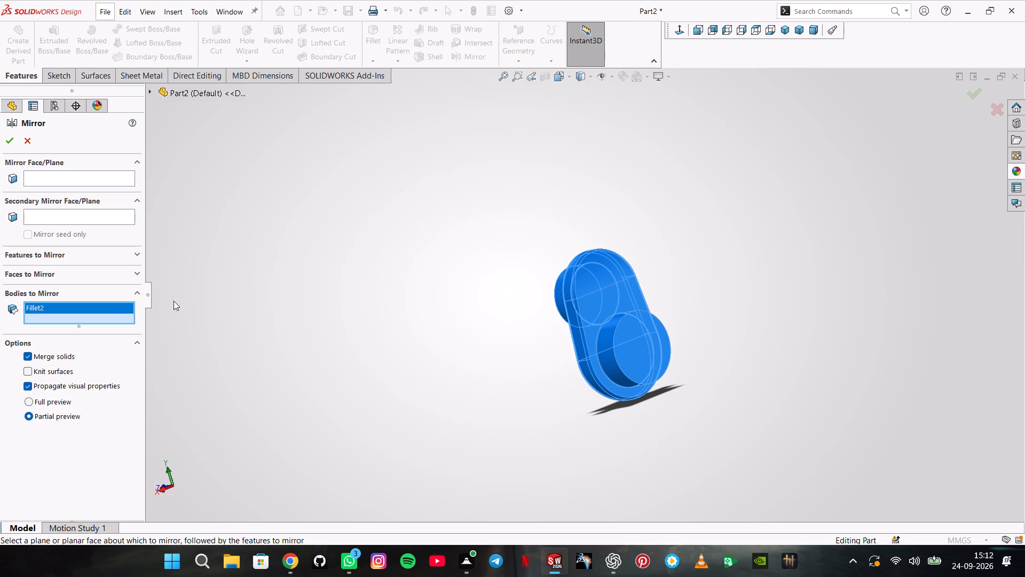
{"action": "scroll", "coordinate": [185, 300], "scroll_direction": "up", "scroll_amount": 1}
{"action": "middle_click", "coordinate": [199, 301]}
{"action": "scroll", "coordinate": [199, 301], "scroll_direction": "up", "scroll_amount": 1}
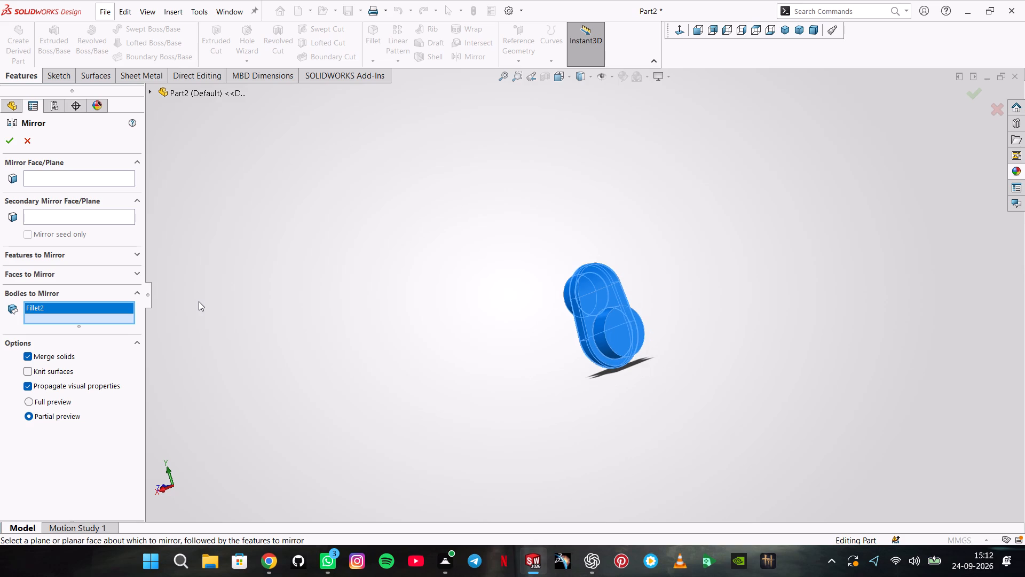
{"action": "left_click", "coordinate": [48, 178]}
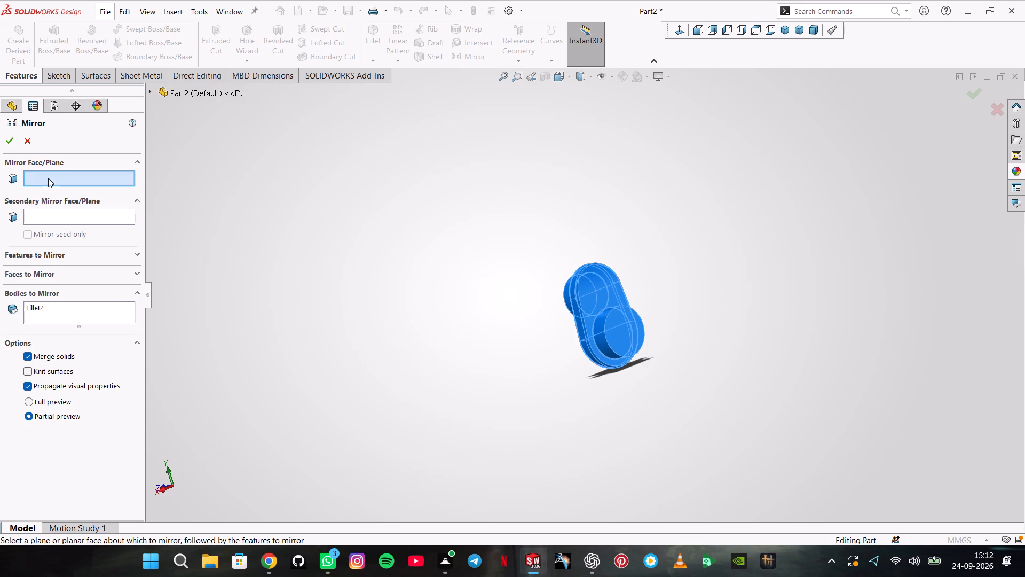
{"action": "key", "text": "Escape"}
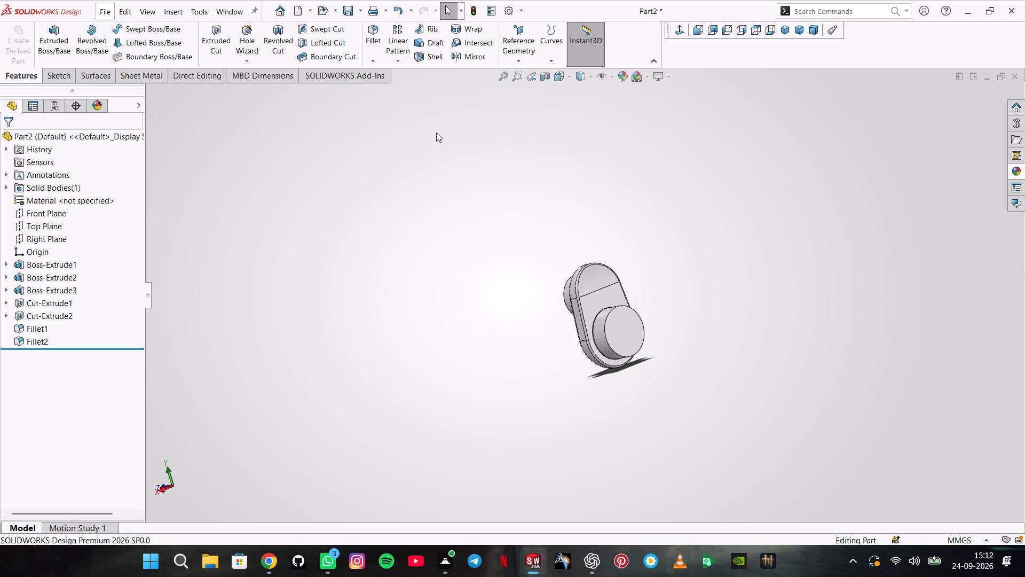
Mirror the whole solid body about the lower boss's outer end face, with Merge solids and Propagate visual properties enabled.
{"action": "left_click", "coordinate": [470, 54]}
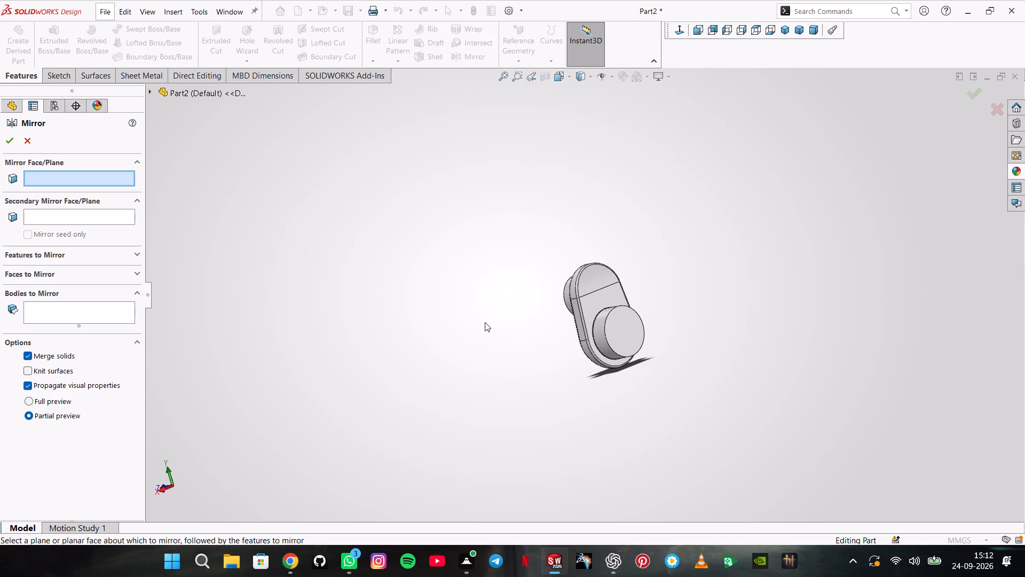
{"action": "middle_click_drag", "start_coordinate": [485, 322], "coordinate": [498, 322]}
{"action": "left_click", "coordinate": [632, 334]}
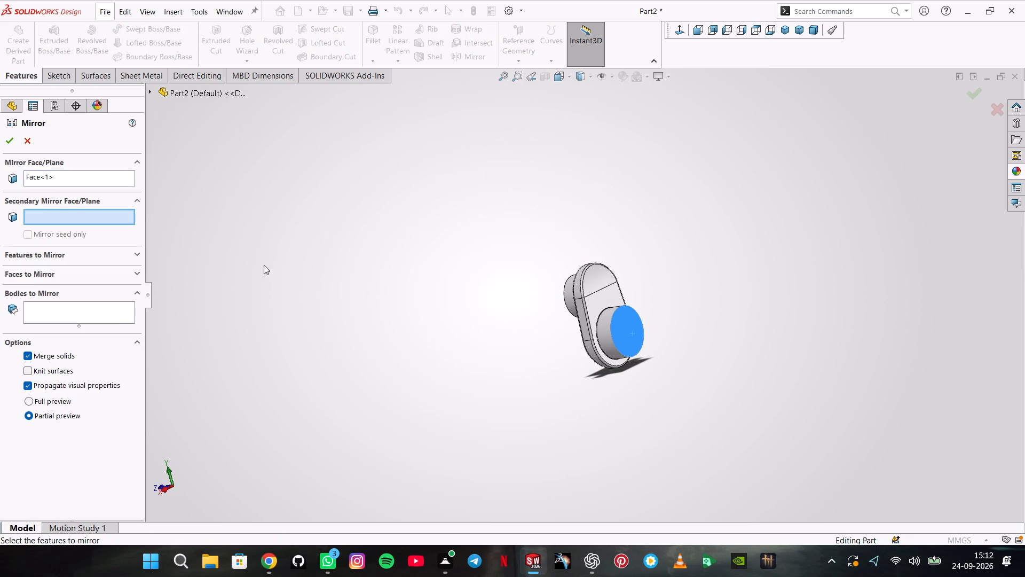
{"action": "left_click", "coordinate": [118, 313]}
{"action": "middle_click", "coordinate": [507, 321]}
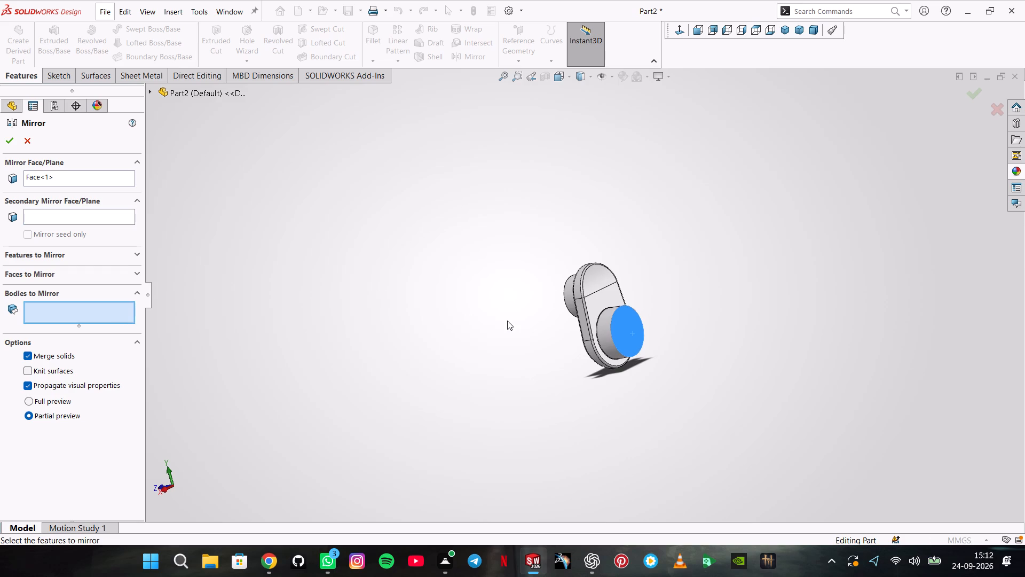
{"action": "scroll", "coordinate": [507, 321], "scroll_direction": "up", "scroll_amount": 1}
{"action": "middle_click_drag", "start_coordinate": [507, 321], "coordinate": [526, 321]}
{"action": "middle_click_drag", "start_coordinate": [456, 305], "coordinate": [505, 310]}
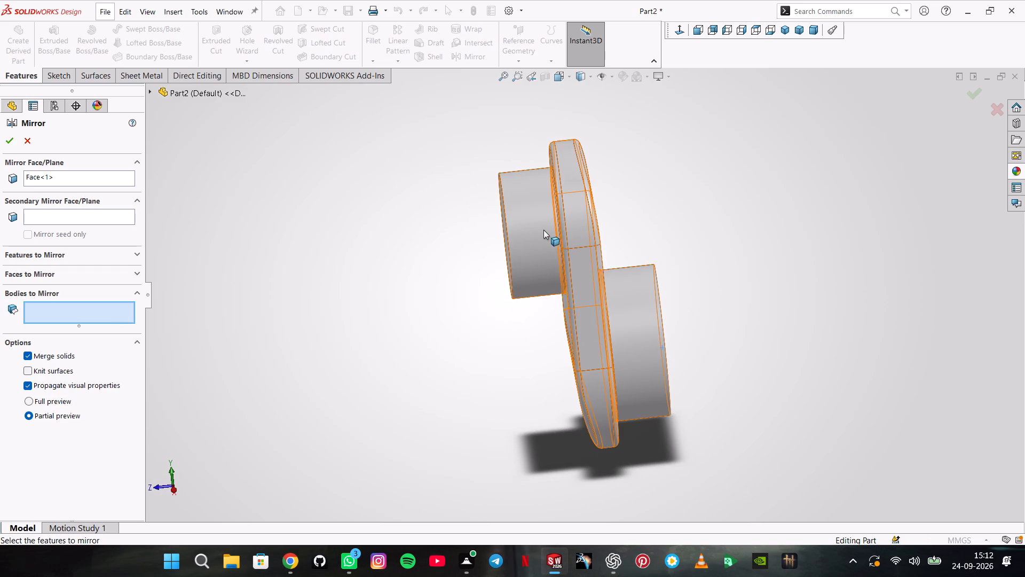
{"action": "left_click", "coordinate": [528, 227]}
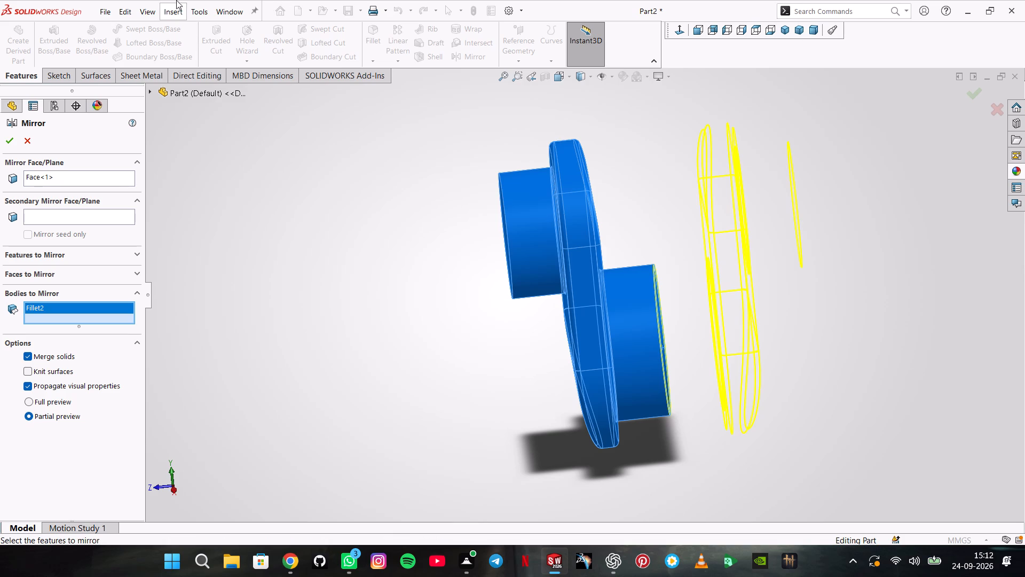
{"action": "left_click", "coordinate": [13, 138]}
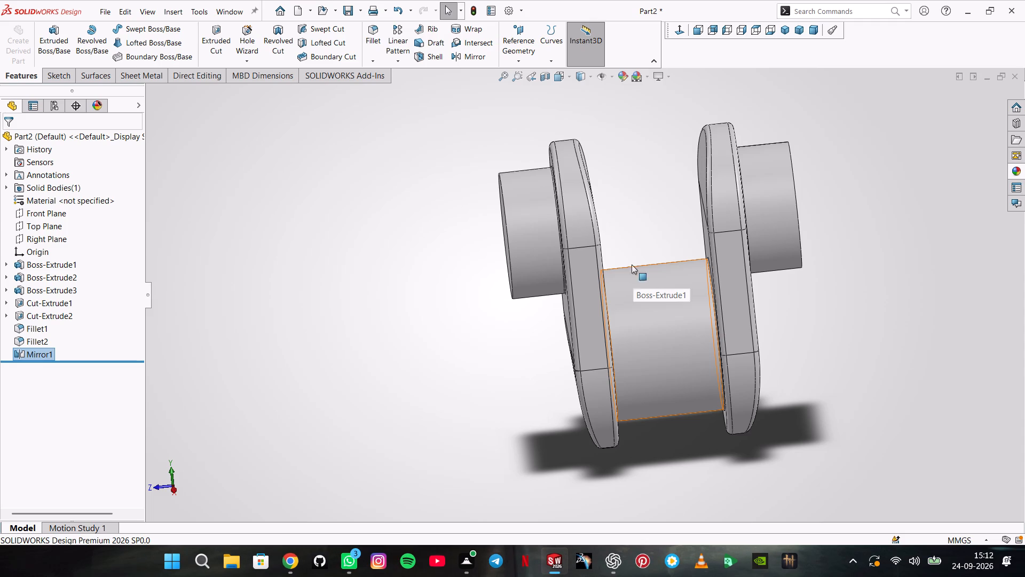
Apply the polished steel appearance from the Metal > Steel collection to the part.
{"action": "left_click", "coordinate": [1017, 169]}
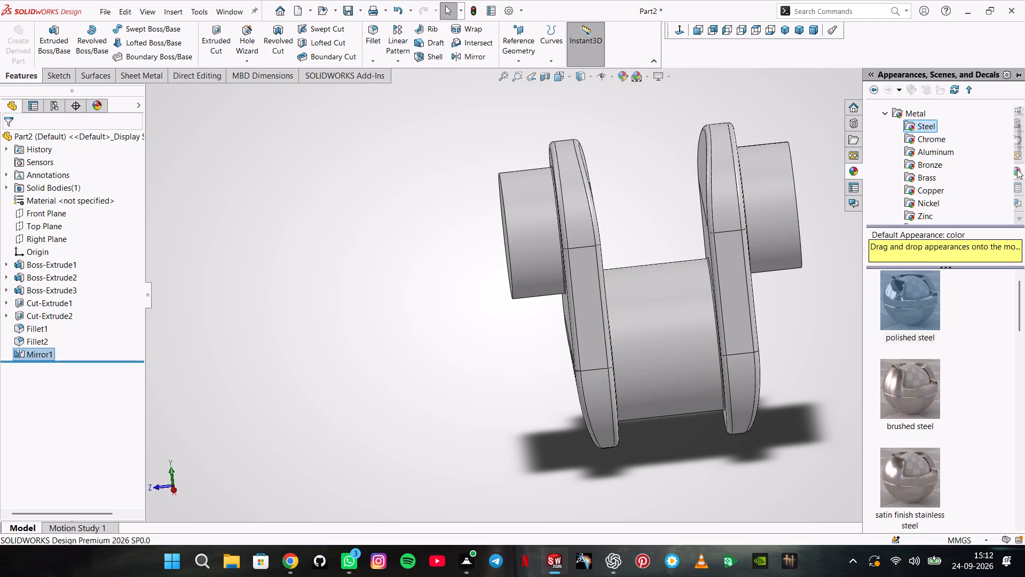
{"action": "double_click", "coordinate": [897, 287]}
{"action": "double_click", "coordinate": [901, 298]}
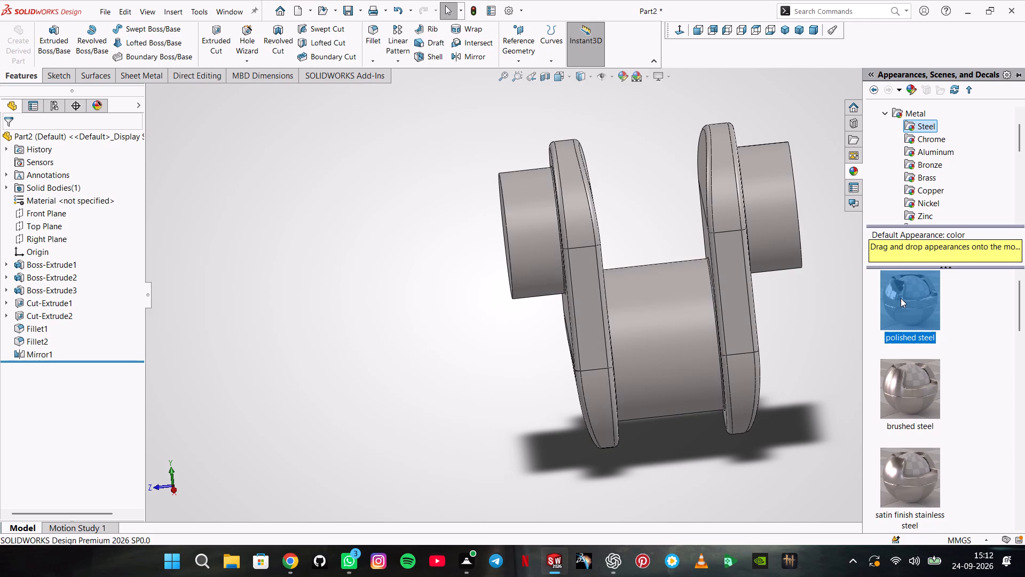
{"action": "left_click", "coordinate": [420, 192]}
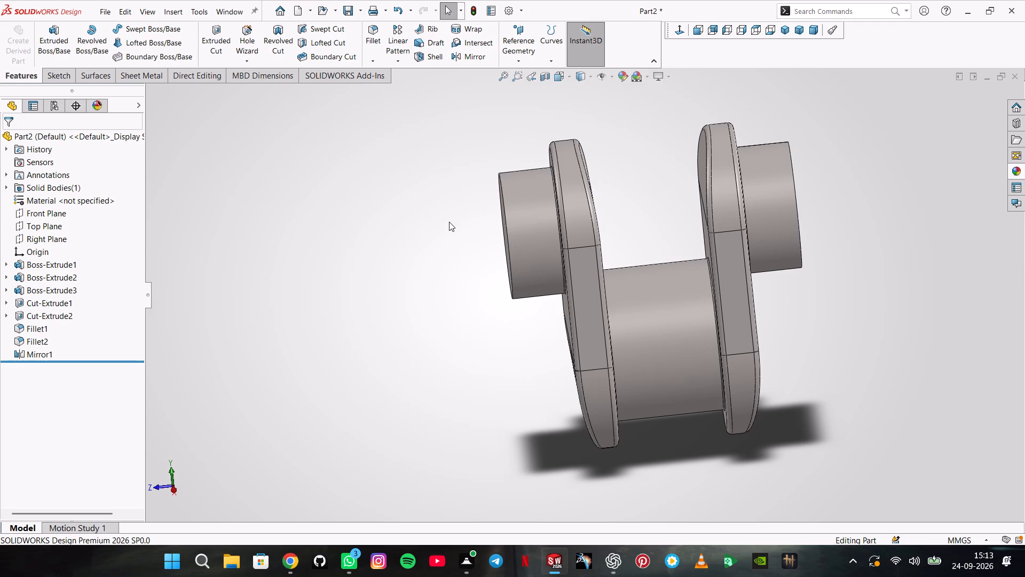
Add the Evaluate tool set to the CommandManager.
{"action": "right_click", "coordinate": [355, 80]}
{"action": "left_click", "coordinate": [392, 119]}
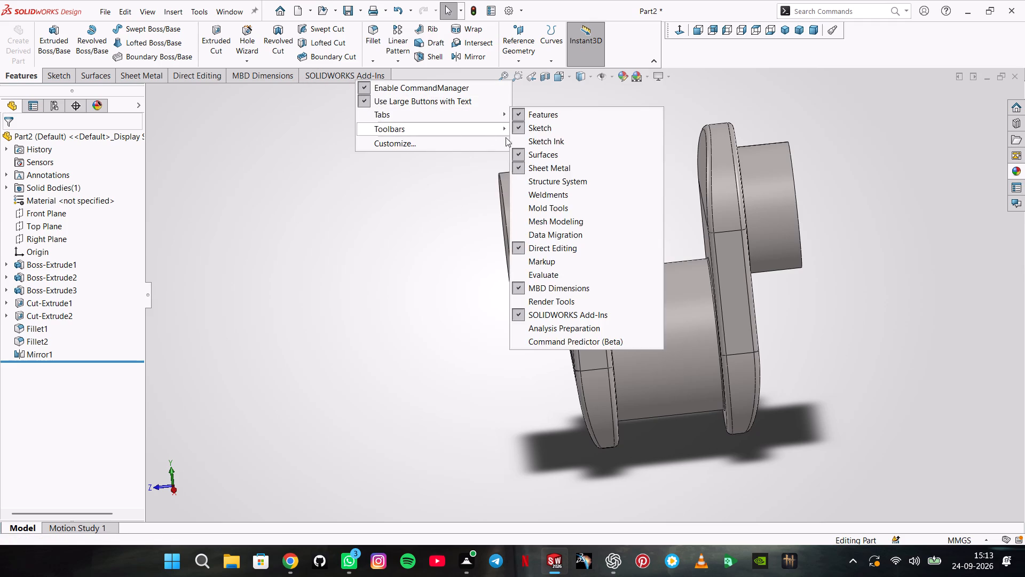
{"action": "left_click", "coordinate": [488, 128]}
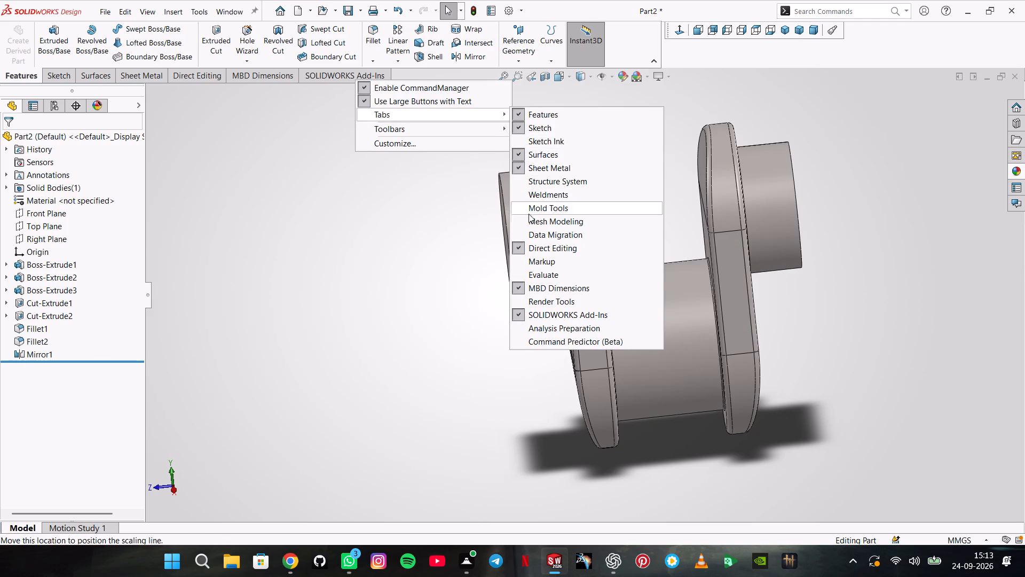
{"action": "left_click", "coordinate": [542, 275]}
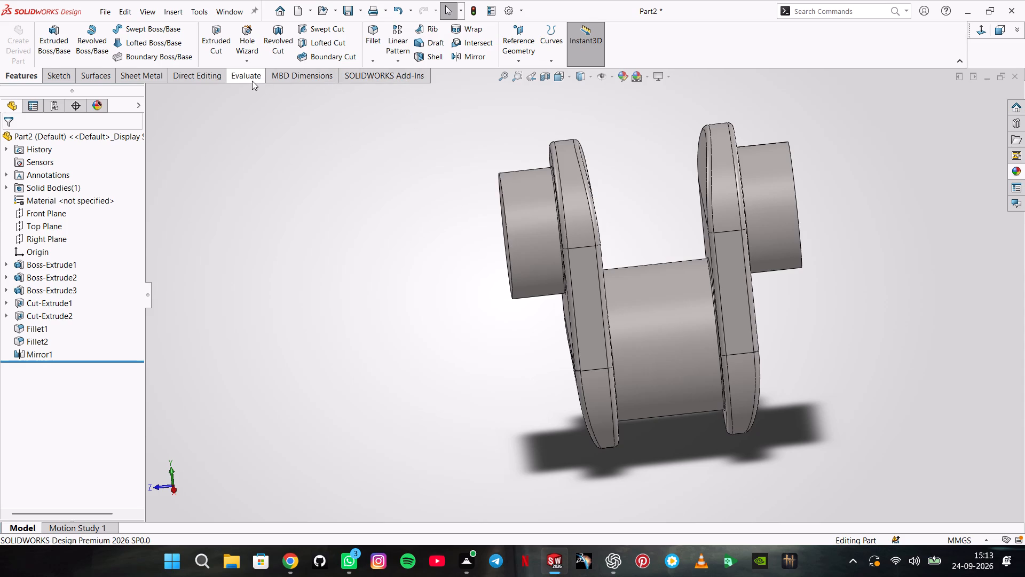
Measure the distance between the outer end faces of the two outer bosses.
{"action": "left_click", "coordinate": [252, 81]}
{"action": "left_click", "coordinate": [135, 35]}
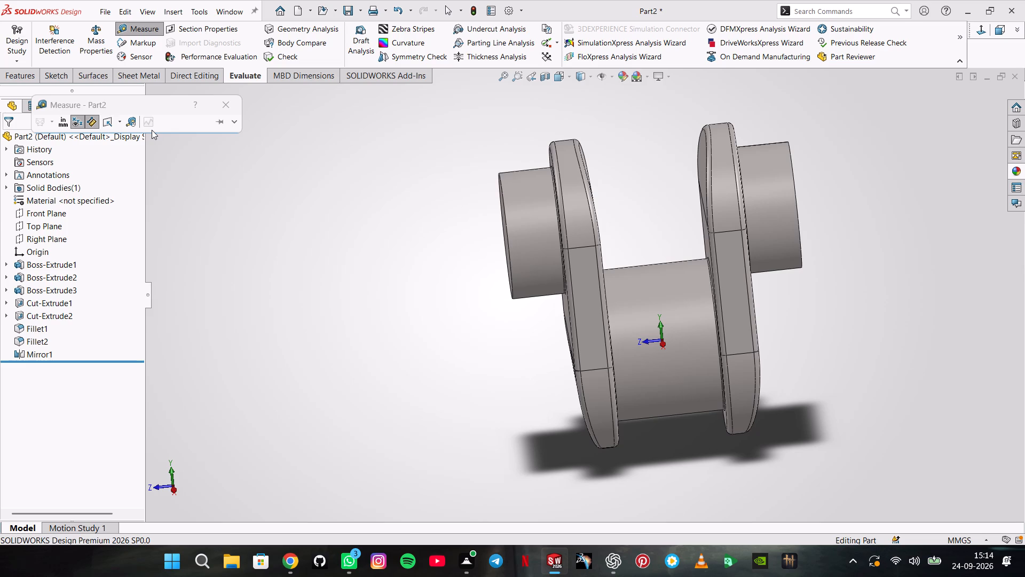
{"action": "left_click", "coordinate": [344, 174]}
{"action": "middle_click_drag", "start_coordinate": [349, 175], "coordinate": [387, 183]}
{"action": "left_click", "coordinate": [522, 209]}
{"action": "scroll", "coordinate": [799, 212], "scroll_direction": "up", "scroll_amount": 1}
{"action": "middle_click_drag", "start_coordinate": [800, 213], "coordinate": [771, 230]}
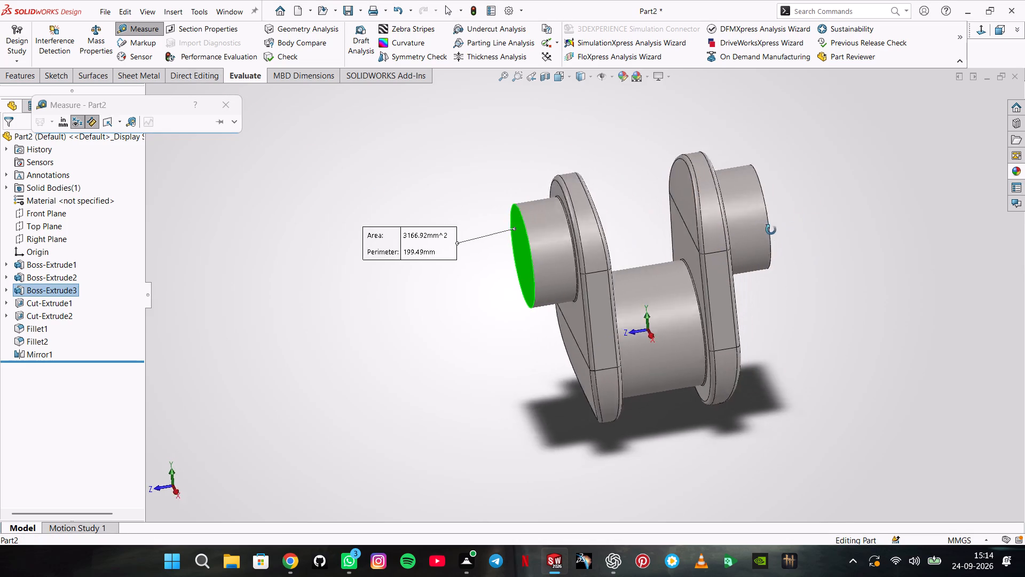
{"action": "middle_click_drag", "start_coordinate": [771, 230], "coordinate": [717, 255]}
{"action": "left_click", "coordinate": [708, 229]}
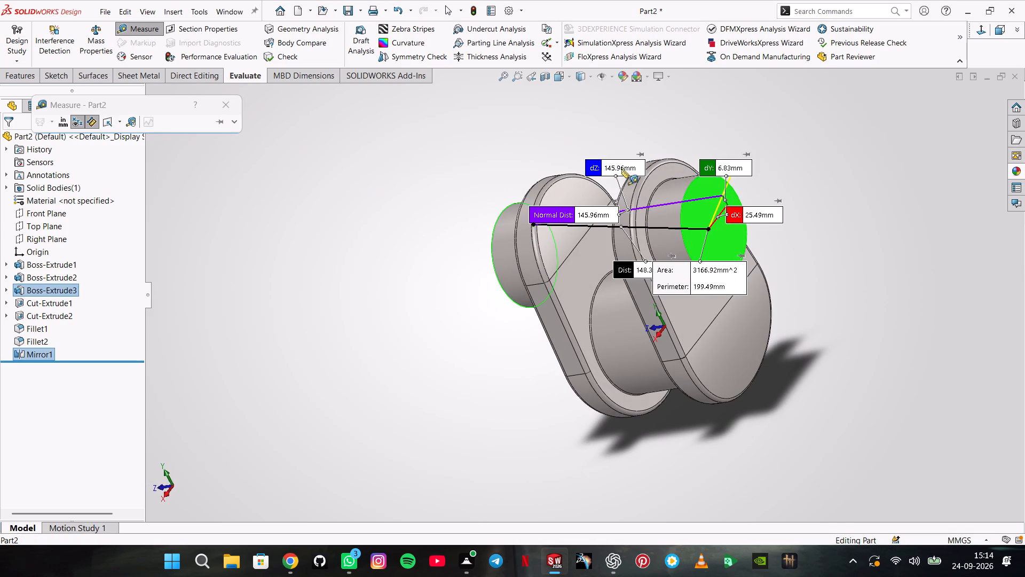
{"action": "middle_click_drag", "start_coordinate": [572, 171], "coordinate": [611, 166]}
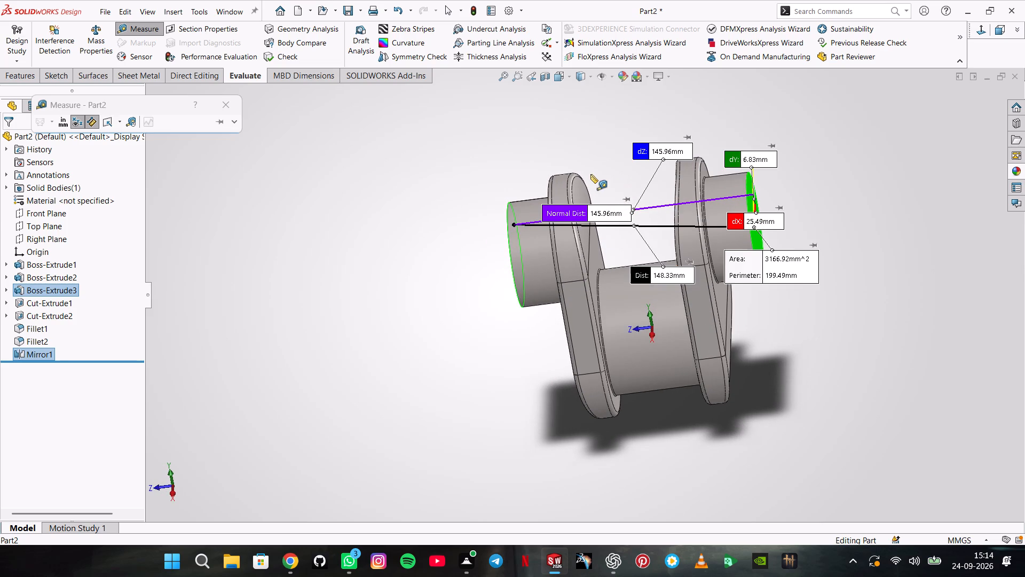
{"action": "key", "text": "Escape"}
Measure between the circular outer end edges of the two outer bosses.
{"action": "scroll", "coordinate": [502, 201], "scroll_direction": "up", "scroll_amount": 1}
{"action": "middle_click_drag", "start_coordinate": [502, 201], "coordinate": [576, 194]}
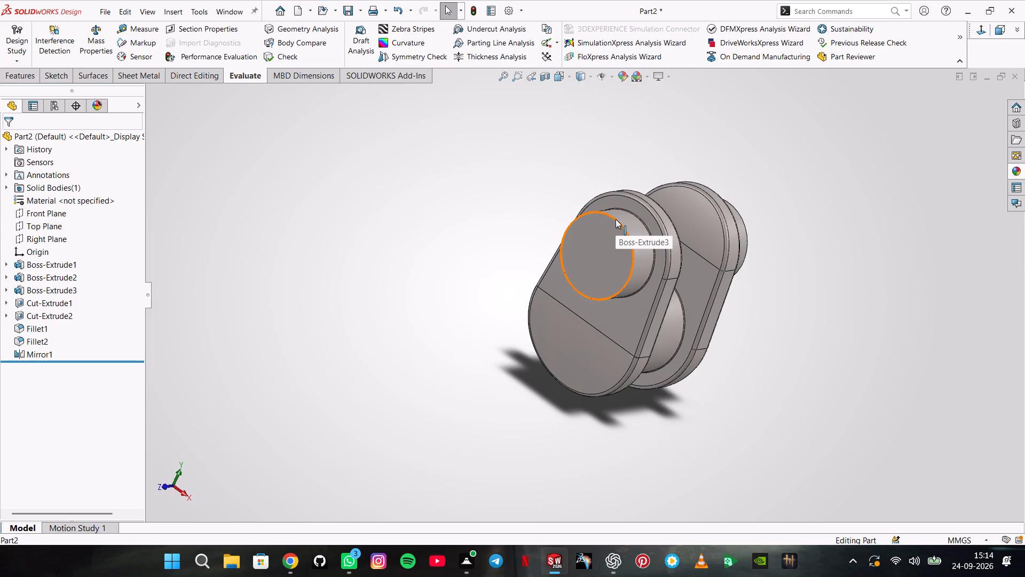
{"action": "left_click", "coordinate": [616, 219]}
{"action": "key", "text": "Escape"}
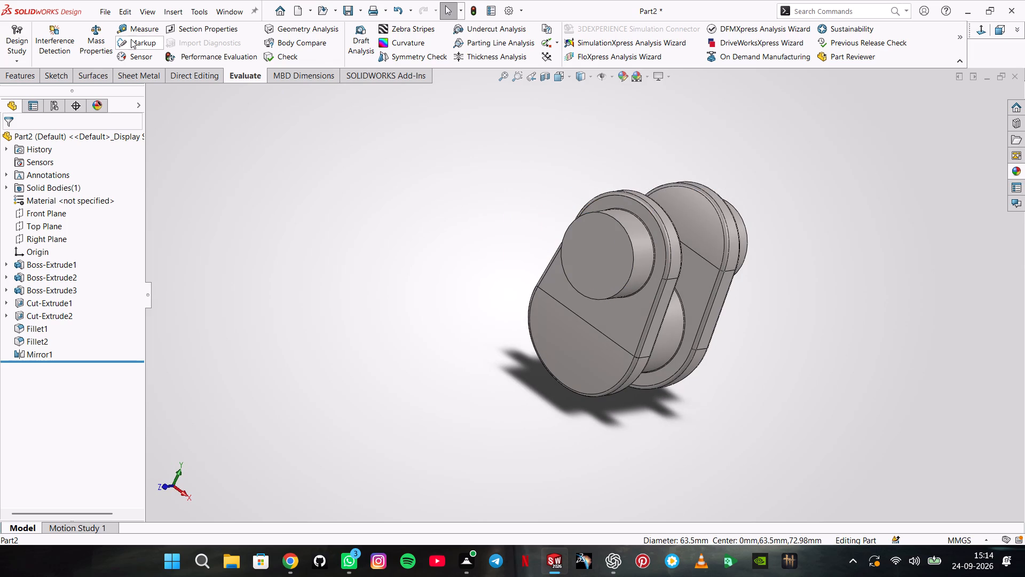
{"action": "left_click", "coordinate": [130, 35]}
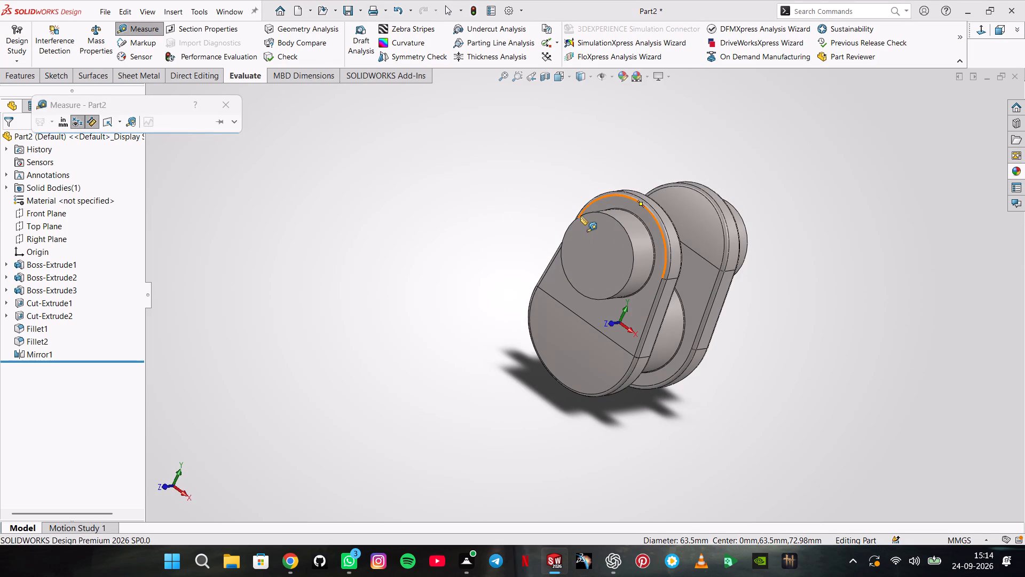
{"action": "left_click", "coordinate": [613, 217]}
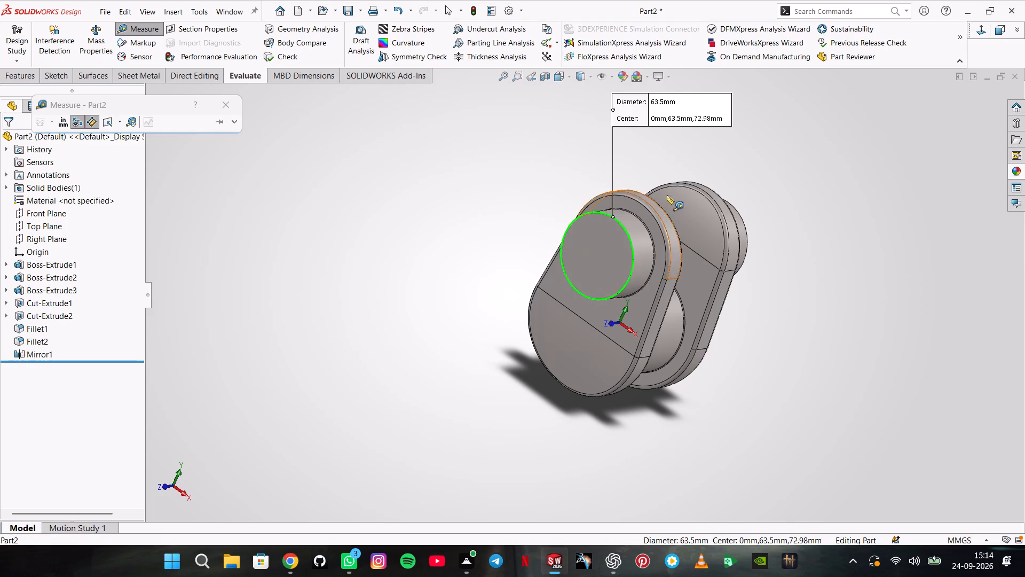
{"action": "middle_click_drag", "start_coordinate": [737, 185], "coordinate": [668, 200]}
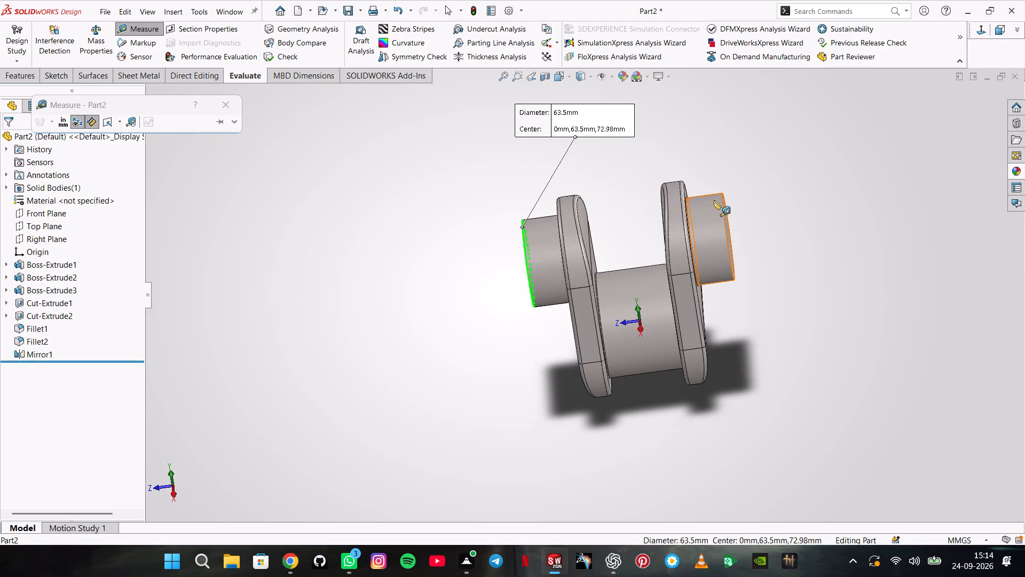
{"action": "left_click", "coordinate": [722, 207]}
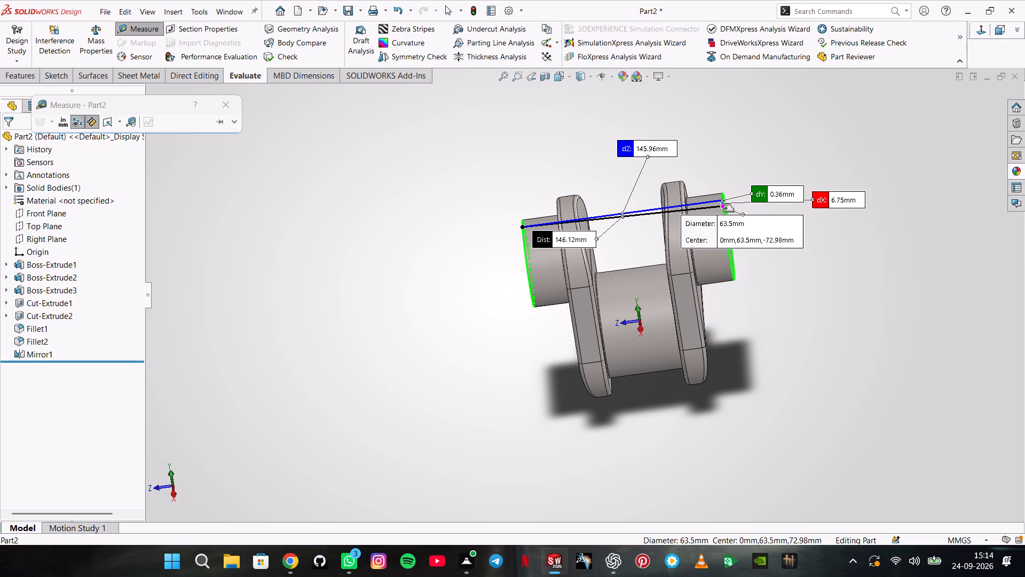
{"action": "left_click", "coordinate": [723, 208]}
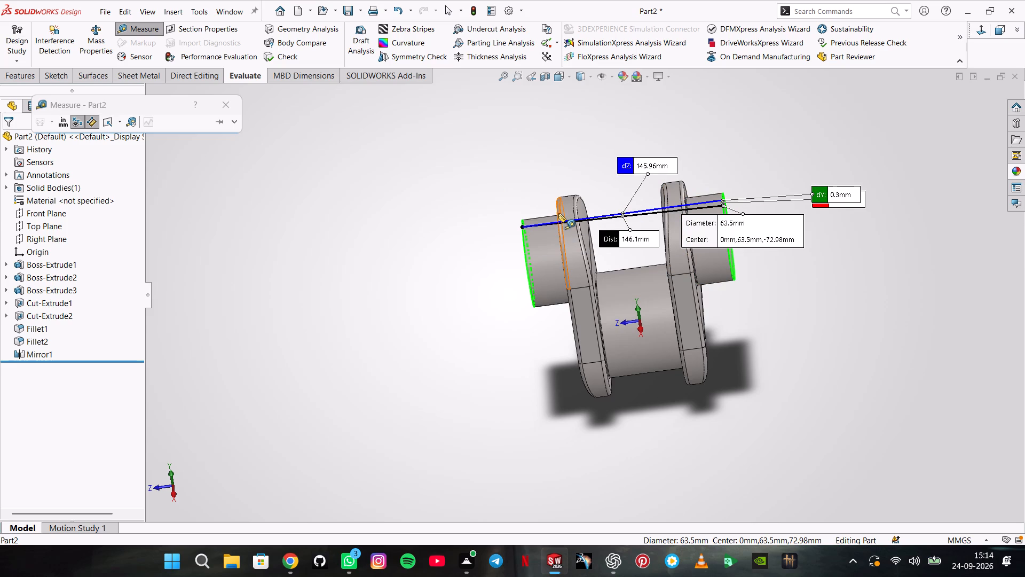
{"action": "key", "text": "Escape"}
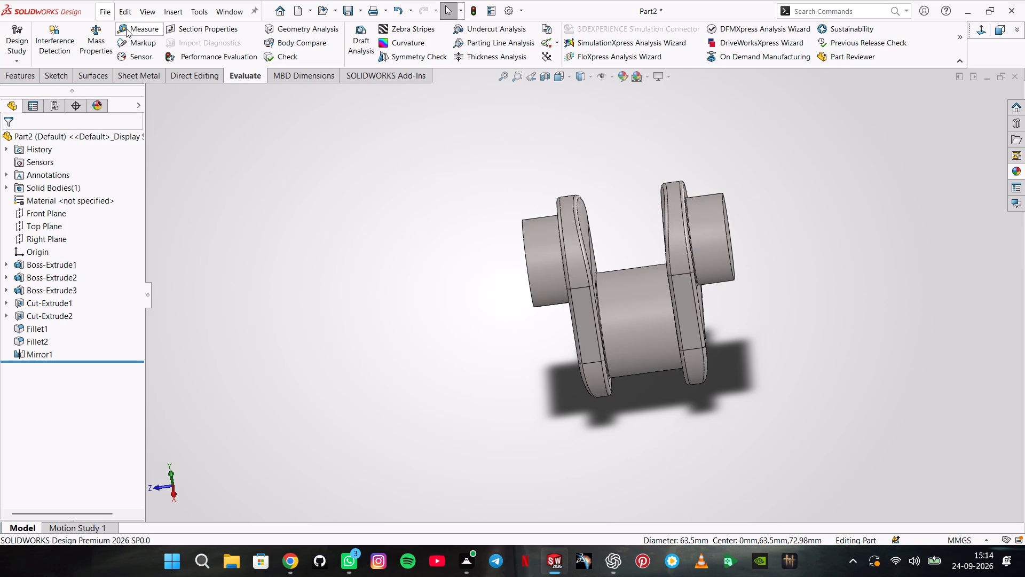
Turn off point-to-point measuring and measure the centre distance between the outer end faces of the two outer bosses.
{"action": "left_click", "coordinate": [126, 28]}
{"action": "left_click", "coordinate": [110, 123]}
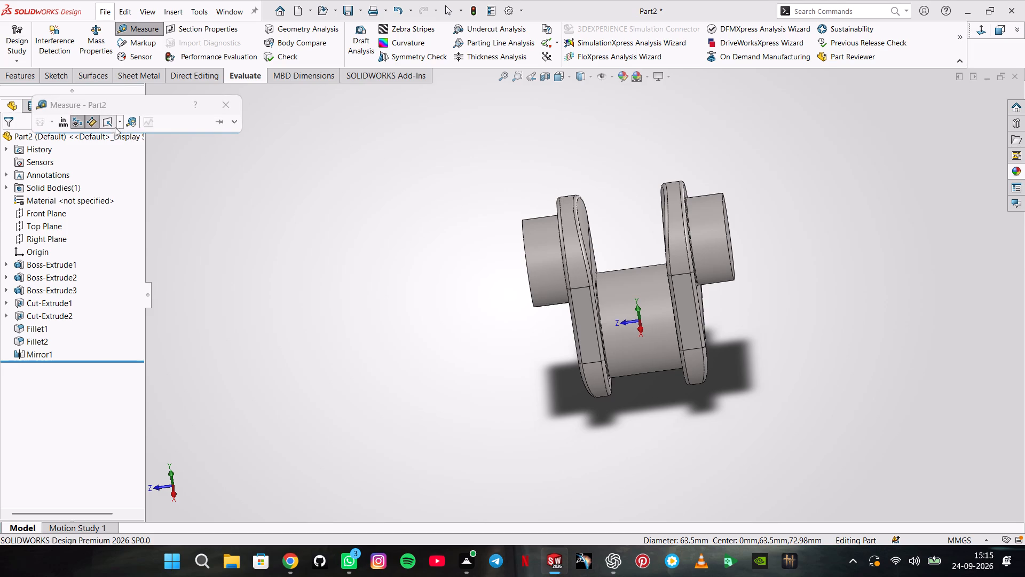
{"action": "left_click", "coordinate": [127, 122]}
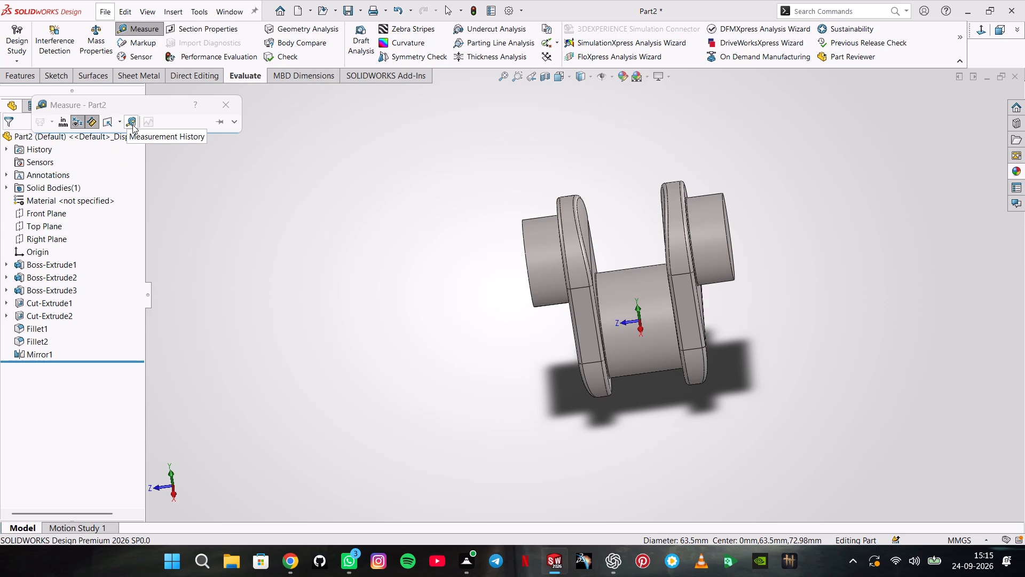
{"action": "left_click", "coordinate": [88, 116]}
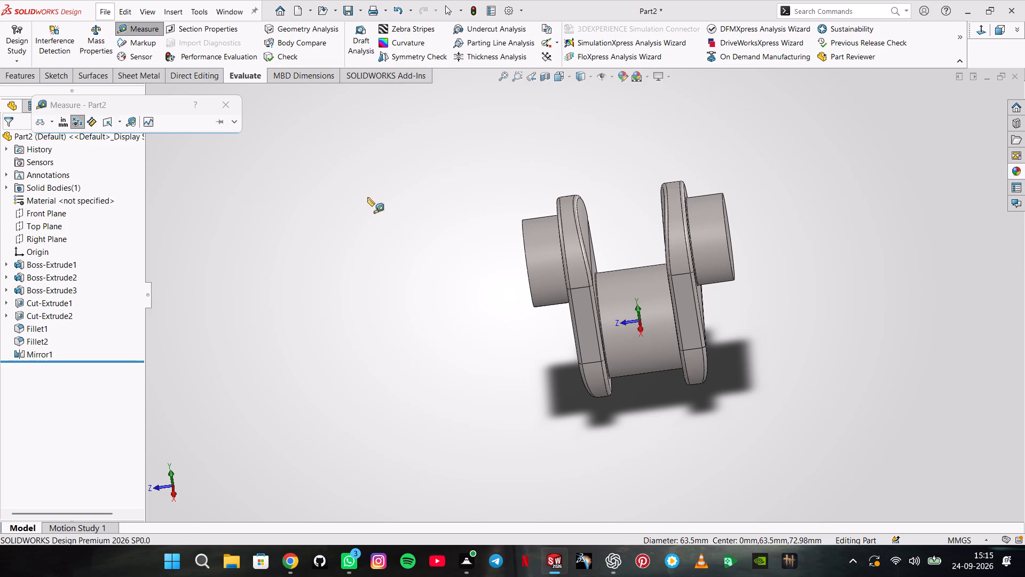
{"action": "middle_click_drag", "start_coordinate": [465, 228], "coordinate": [503, 228]}
{"action": "left_click", "coordinate": [557, 233]}
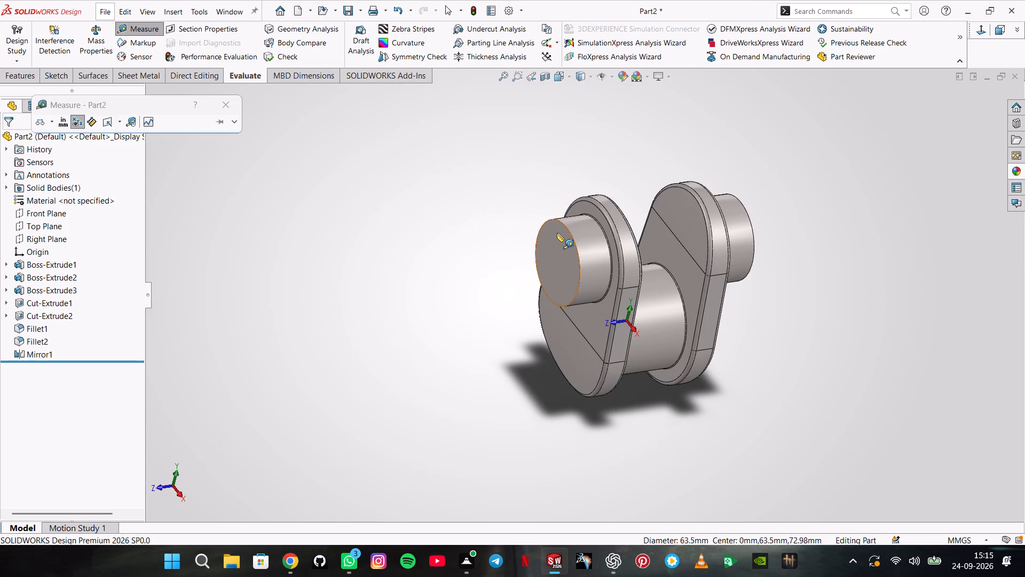
{"action": "middle_click_drag", "start_coordinate": [760, 229], "coordinate": [701, 244]}
{"action": "left_click", "coordinate": [713, 239]}
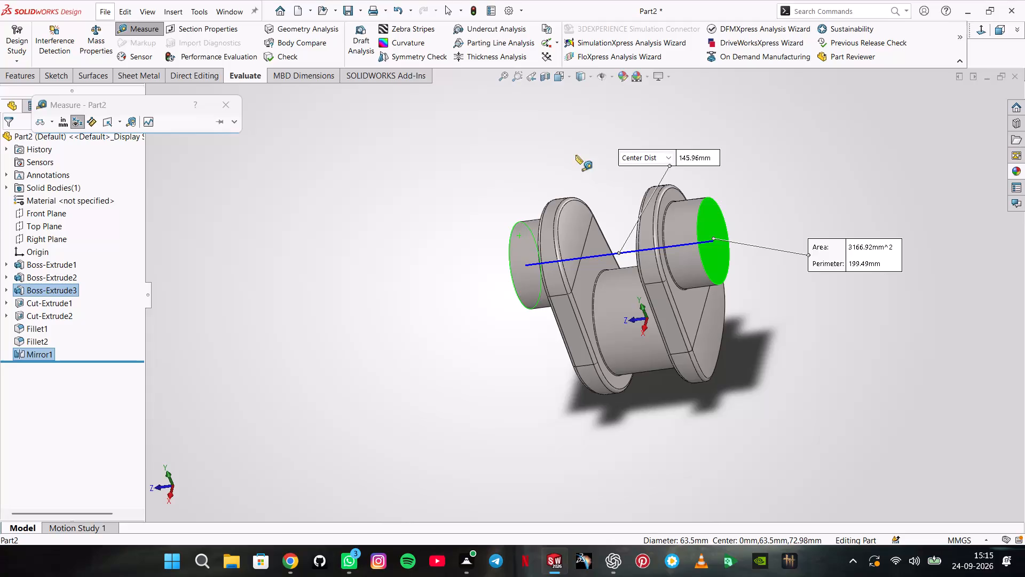
{"action": "left_click", "coordinate": [217, 106]}
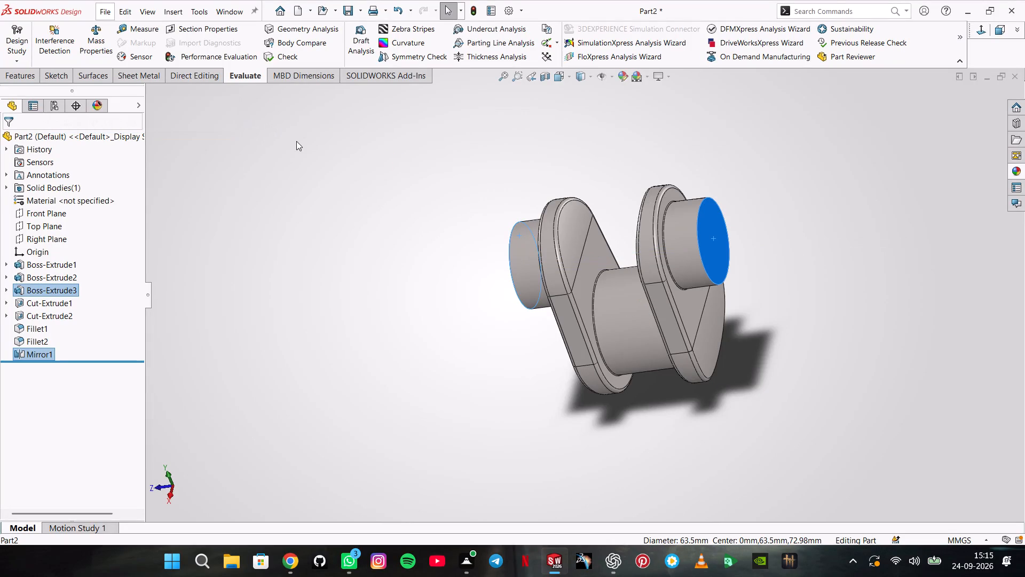
{"action": "left_click", "coordinate": [431, 219]}
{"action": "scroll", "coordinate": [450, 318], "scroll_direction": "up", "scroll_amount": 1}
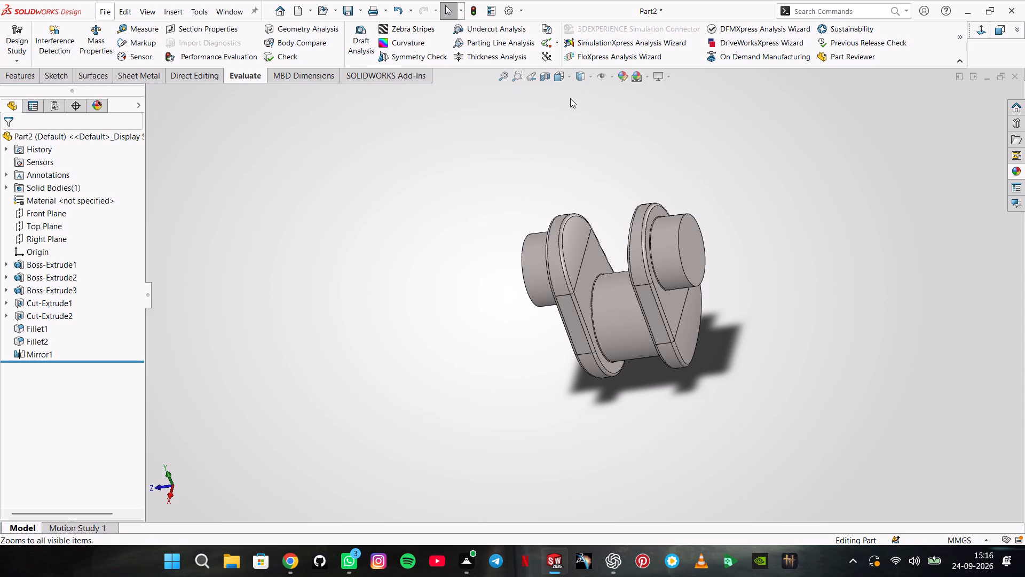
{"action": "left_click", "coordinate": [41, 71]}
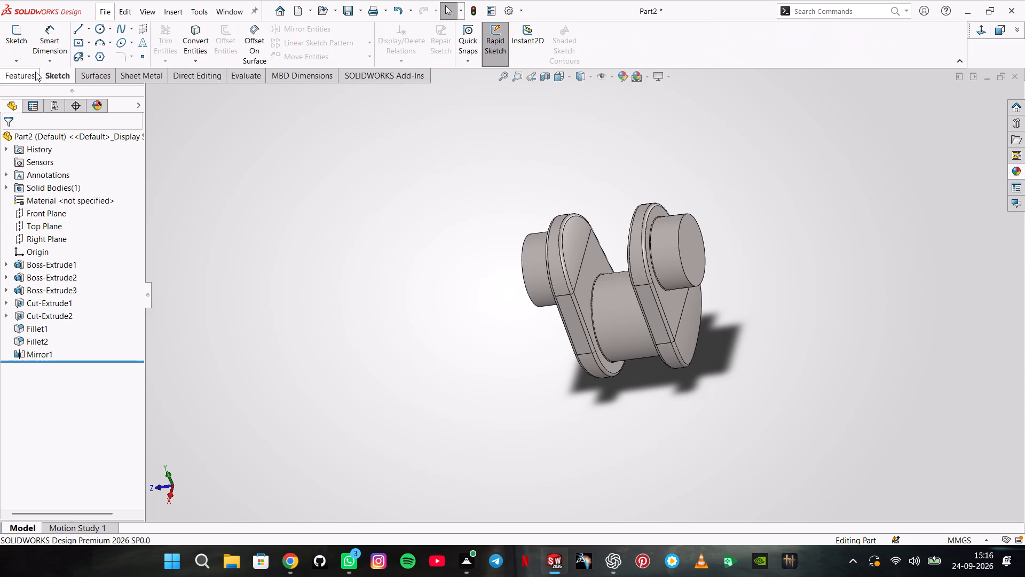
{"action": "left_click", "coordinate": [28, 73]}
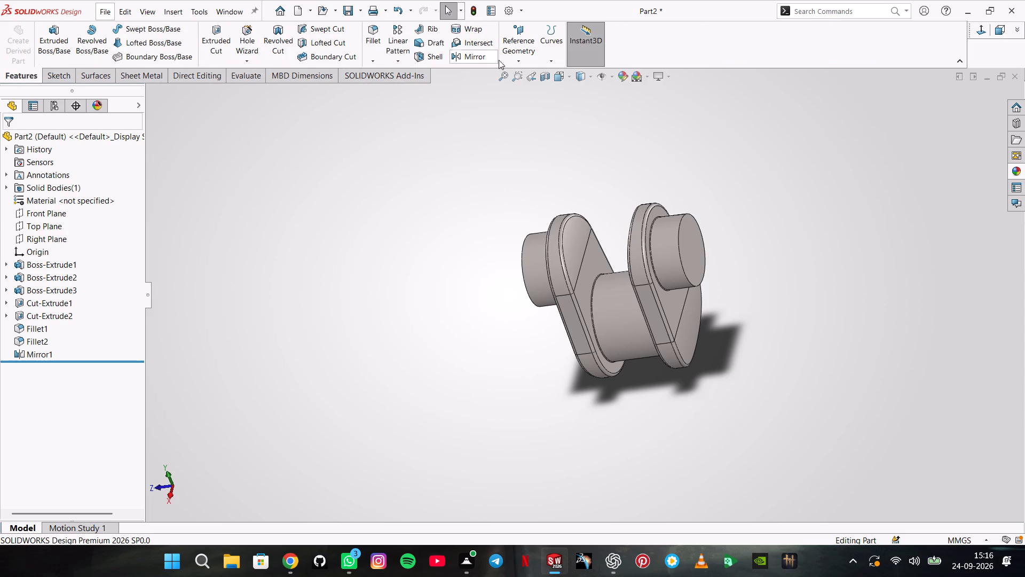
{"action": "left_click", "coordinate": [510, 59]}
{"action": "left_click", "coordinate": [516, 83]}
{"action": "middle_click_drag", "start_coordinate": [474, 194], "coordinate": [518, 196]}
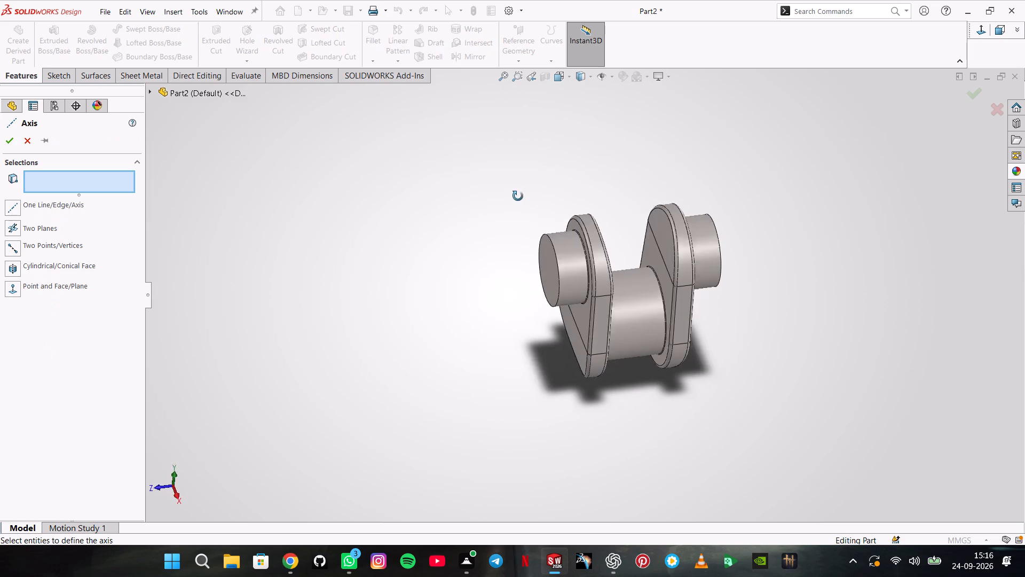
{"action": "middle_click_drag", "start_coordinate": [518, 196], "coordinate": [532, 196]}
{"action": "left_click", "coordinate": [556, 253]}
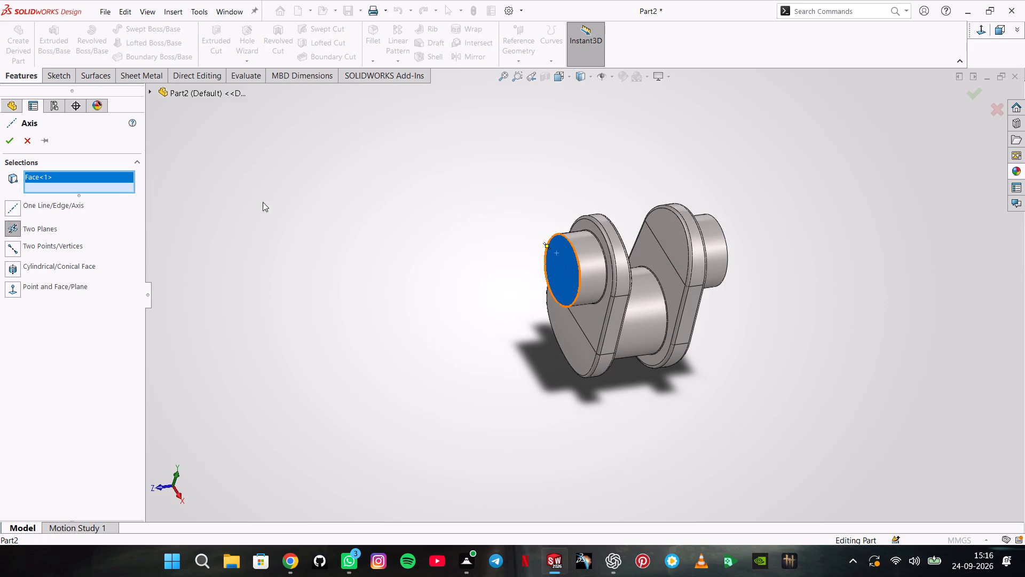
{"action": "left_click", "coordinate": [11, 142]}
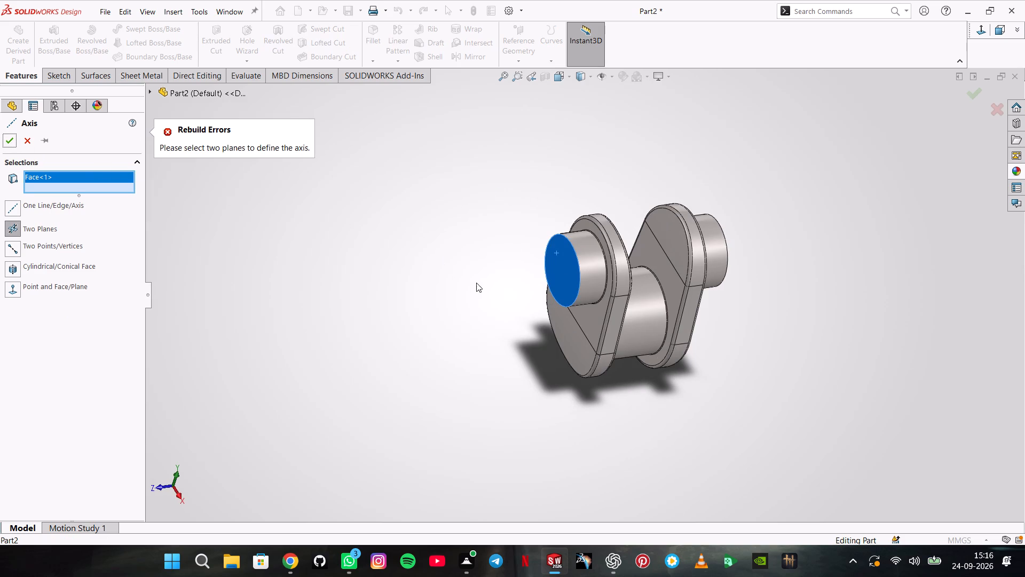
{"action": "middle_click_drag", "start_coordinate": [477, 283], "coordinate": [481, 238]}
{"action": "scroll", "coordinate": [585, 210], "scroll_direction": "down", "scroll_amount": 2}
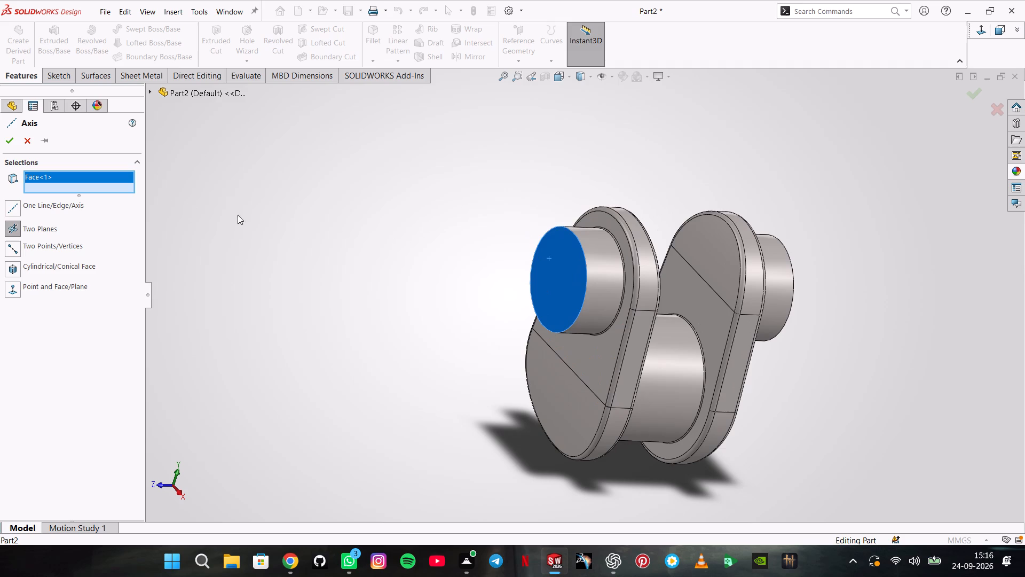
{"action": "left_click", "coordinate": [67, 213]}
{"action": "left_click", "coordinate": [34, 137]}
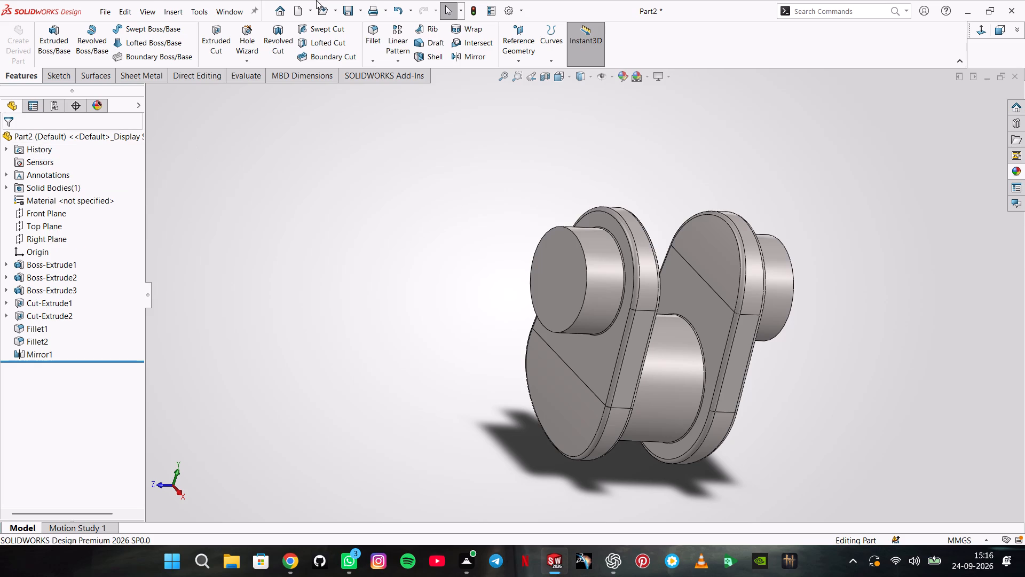
Create a reference axis through the cylindrical face of the outer boss.
{"action": "left_click", "coordinate": [512, 64]}
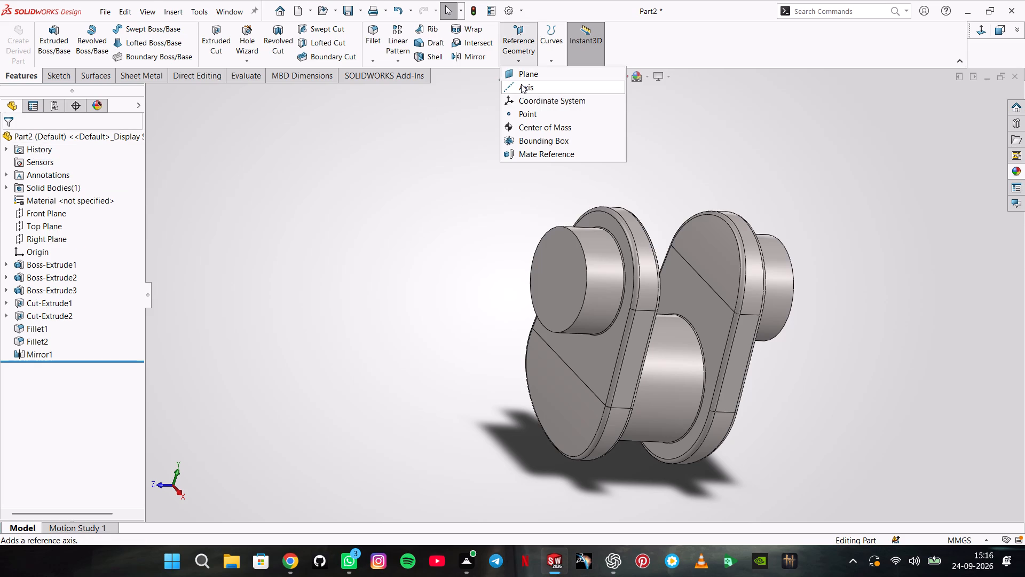
{"action": "left_click", "coordinate": [521, 84]}
{"action": "left_click", "coordinate": [589, 240]}
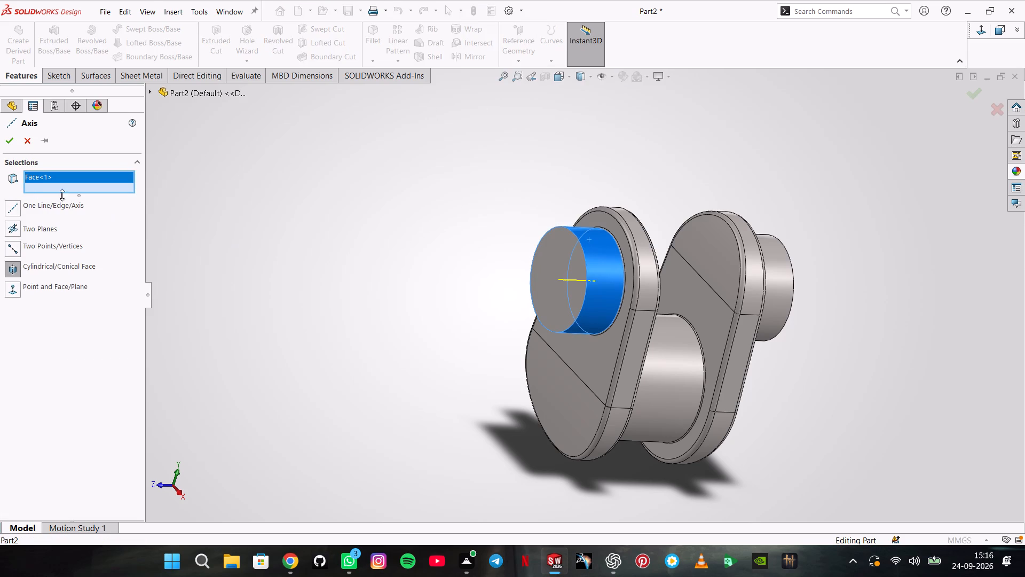
{"action": "left_click", "coordinate": [9, 144]}
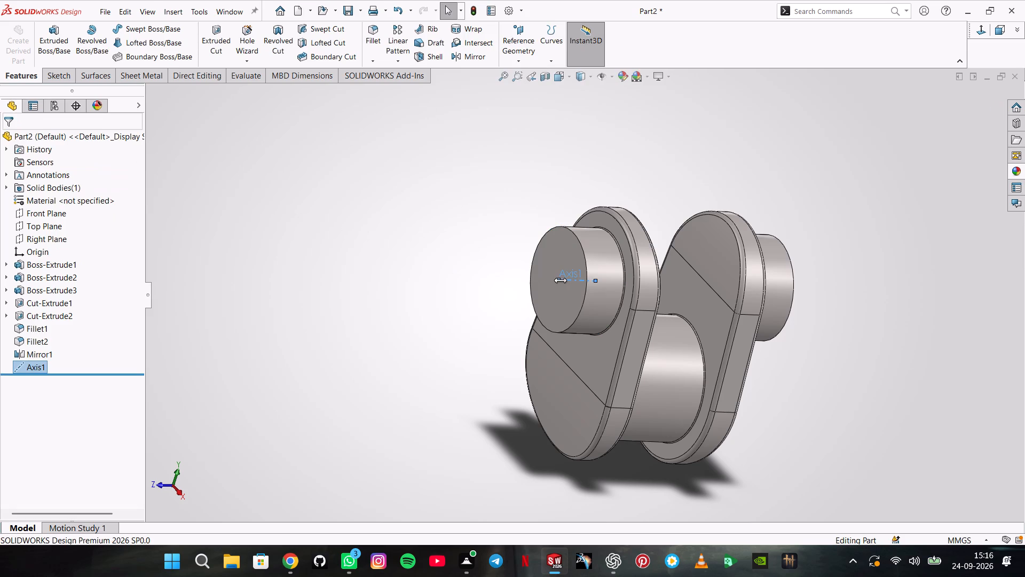
Lengthen the reference axis in both directions so it extends well beyond both outer bosses.
{"action": "left_click_drag", "start_coordinate": [561, 279], "coordinate": [0, 230]}
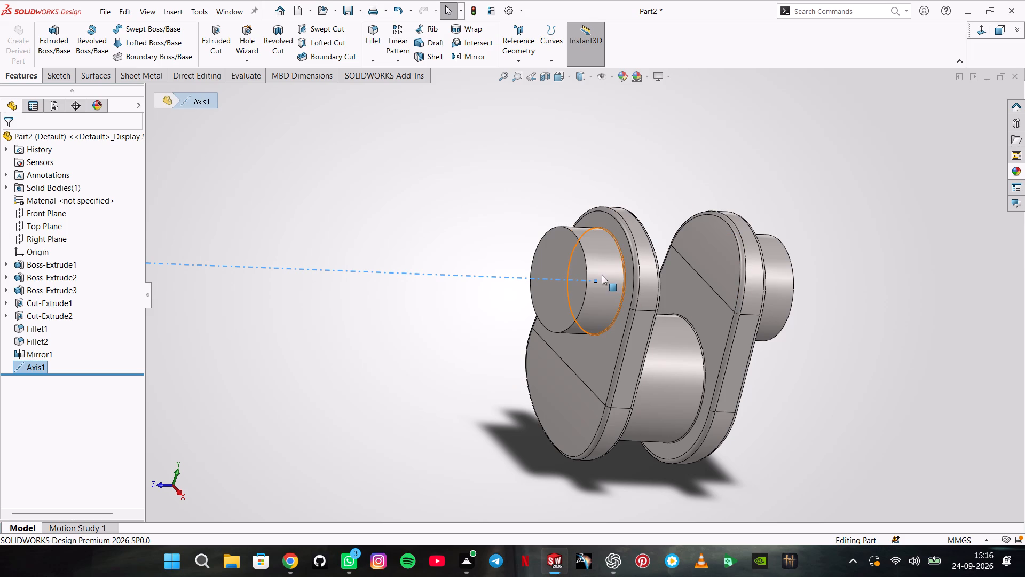
{"action": "left_click_drag", "start_coordinate": [596, 279], "coordinate": [1024, 223]}
{"action": "scroll", "coordinate": [461, 185], "scroll_direction": "up", "scroll_amount": 3}
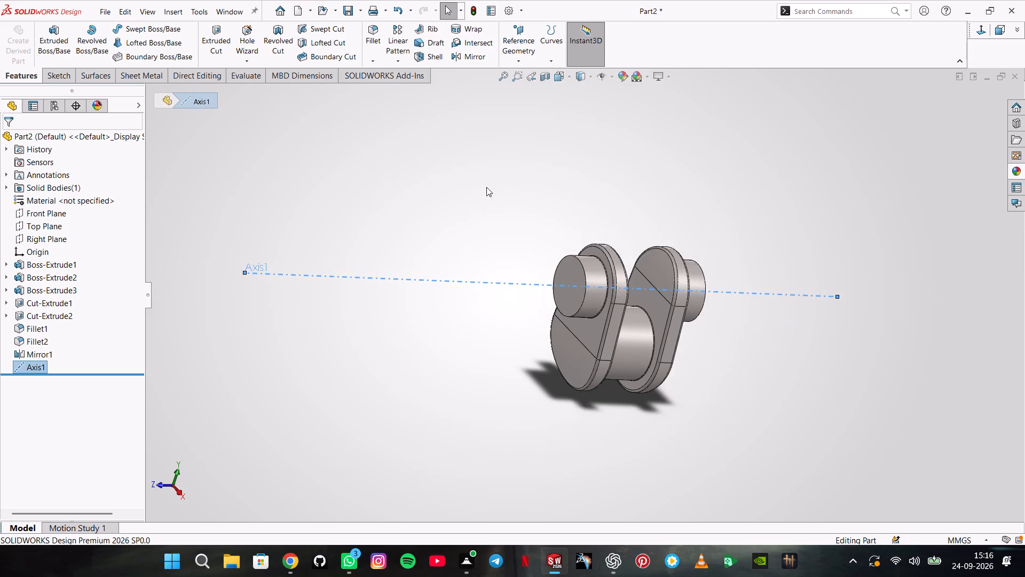
{"action": "scroll", "coordinate": [585, 205], "scroll_direction": "up", "scroll_amount": 2}
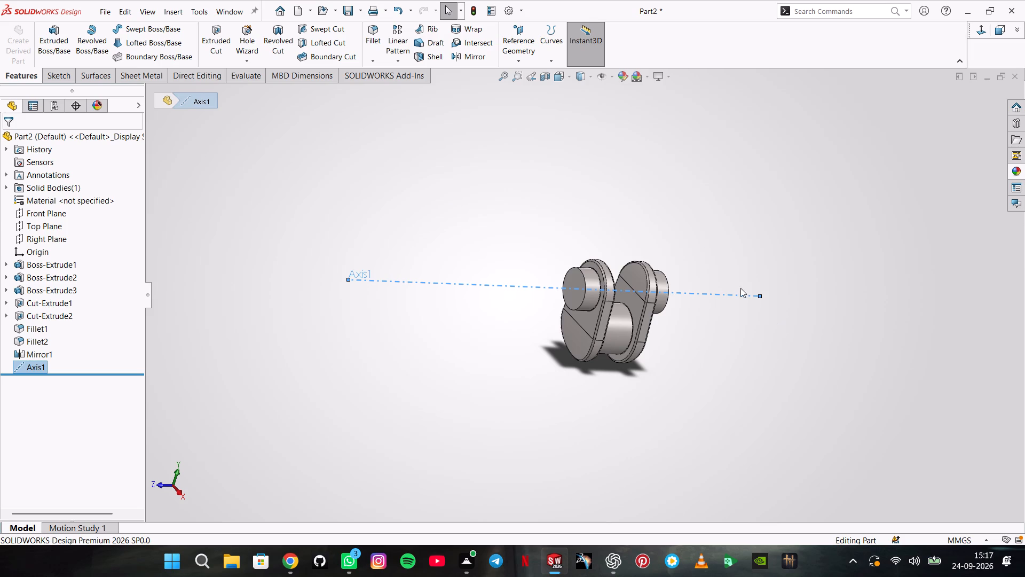
{"action": "left_click_drag", "start_coordinate": [759, 295], "coordinate": [1007, 278]}
Set up a linear pattern of the whole solid body along Axis1 with 5 instances, patterning bodies instead of features.
{"action": "left_click", "coordinate": [392, 49]}
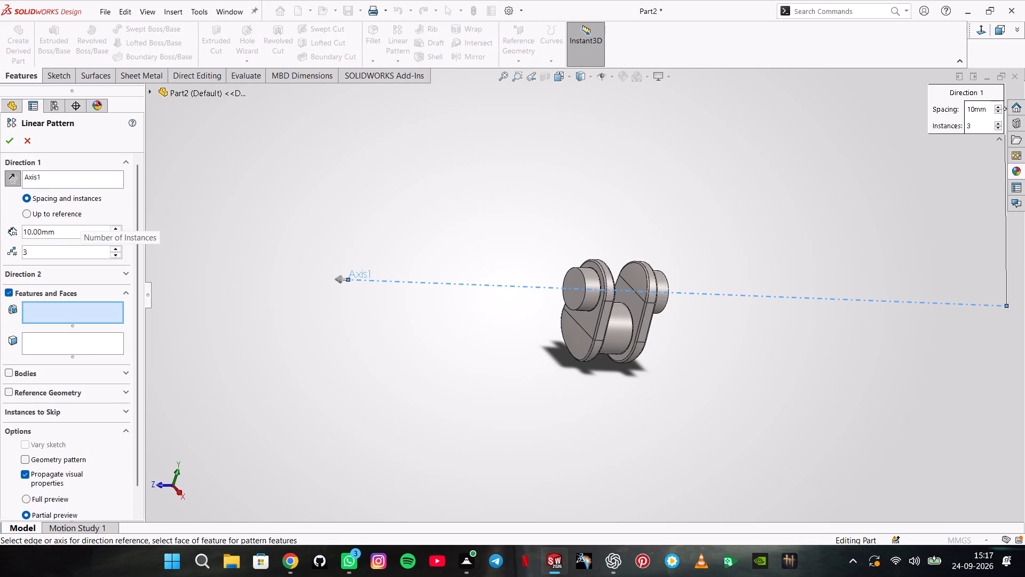
{"action": "scroll", "coordinate": [75, 250], "scroll_direction": "up", "scroll_amount": 2}
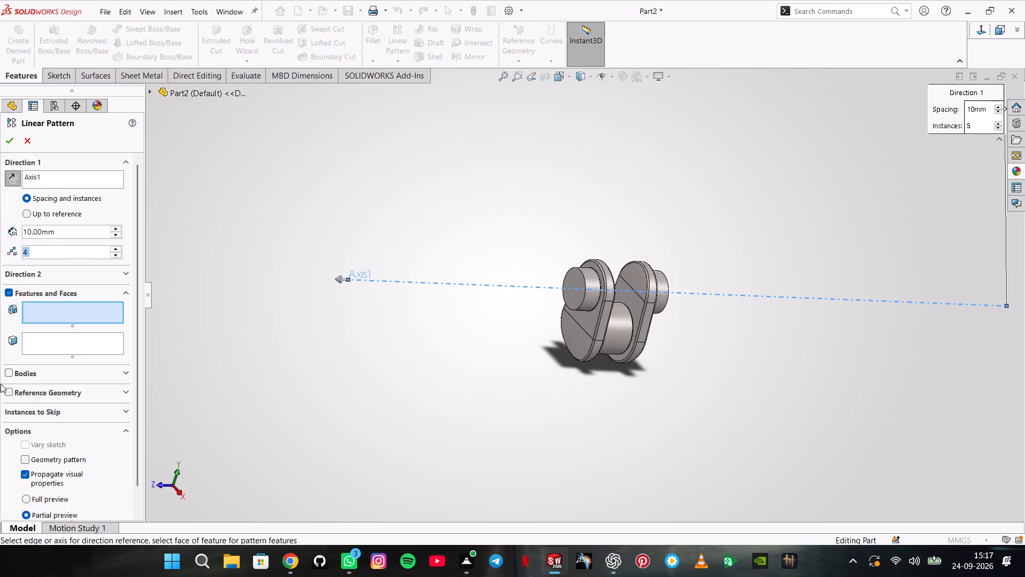
{"action": "left_click", "coordinate": [45, 378]}
{"action": "left_click", "coordinate": [622, 329]}
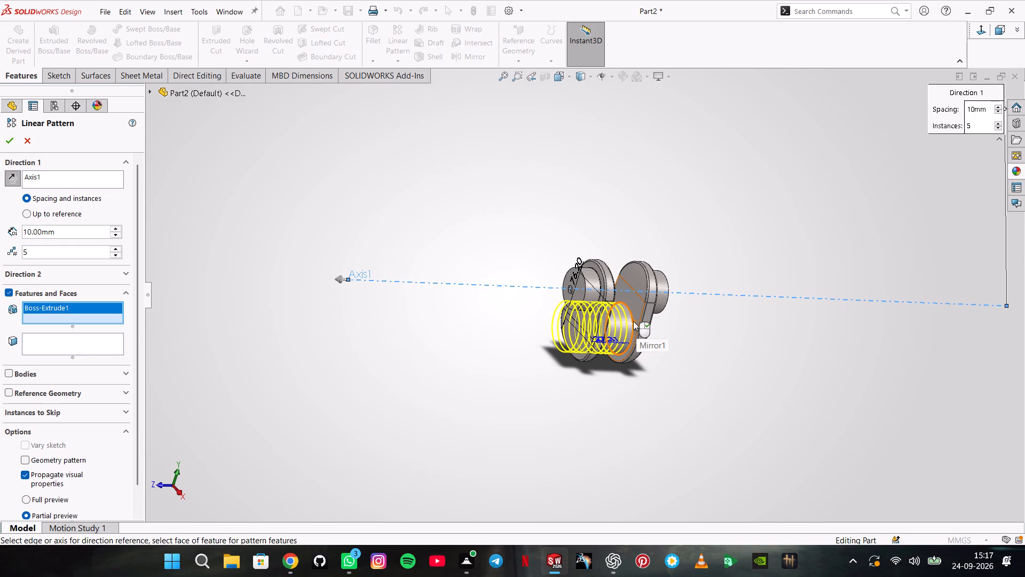
{"action": "right_click", "coordinate": [35, 307]}
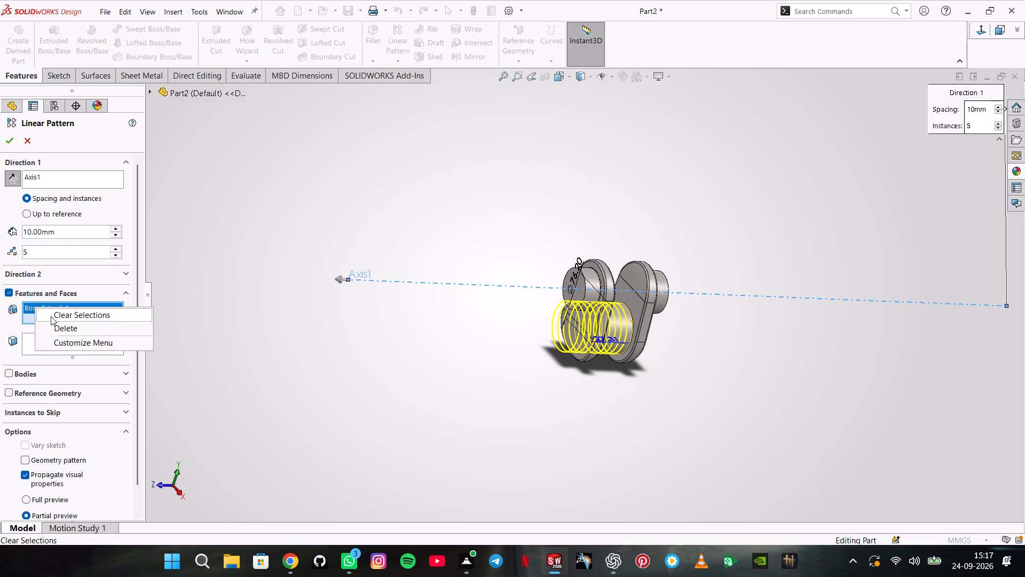
{"action": "left_click", "coordinate": [54, 318]}
{"action": "left_click", "coordinate": [93, 297]}
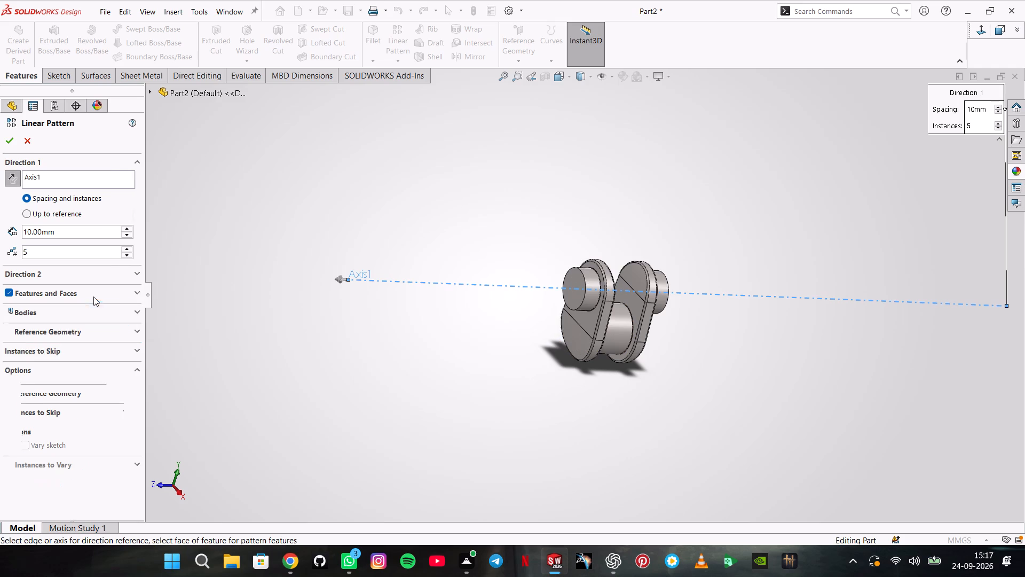
{"action": "left_click", "coordinate": [80, 315]}
{"action": "left_click", "coordinate": [22, 314]}
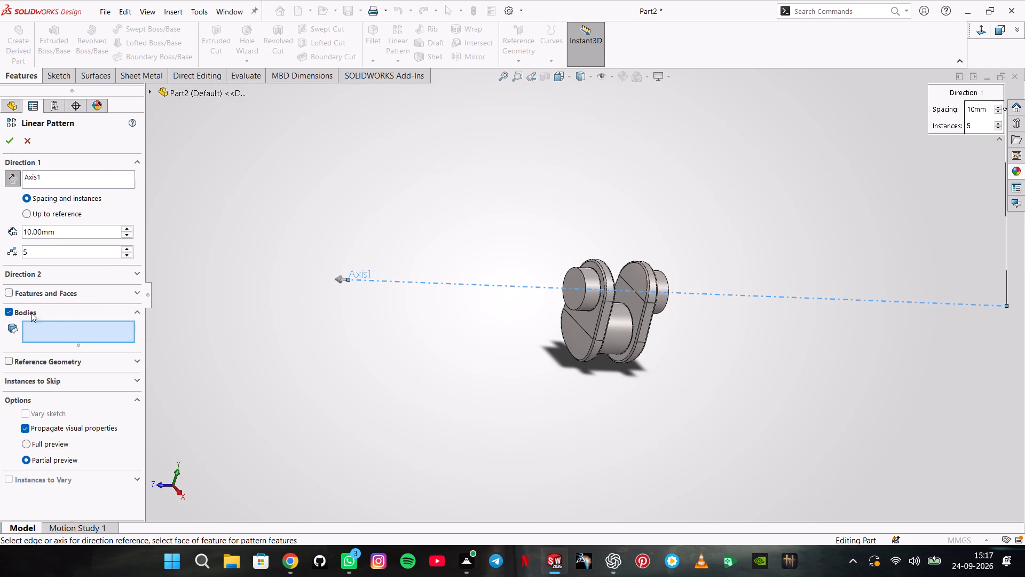
{"action": "left_click", "coordinate": [604, 334]}
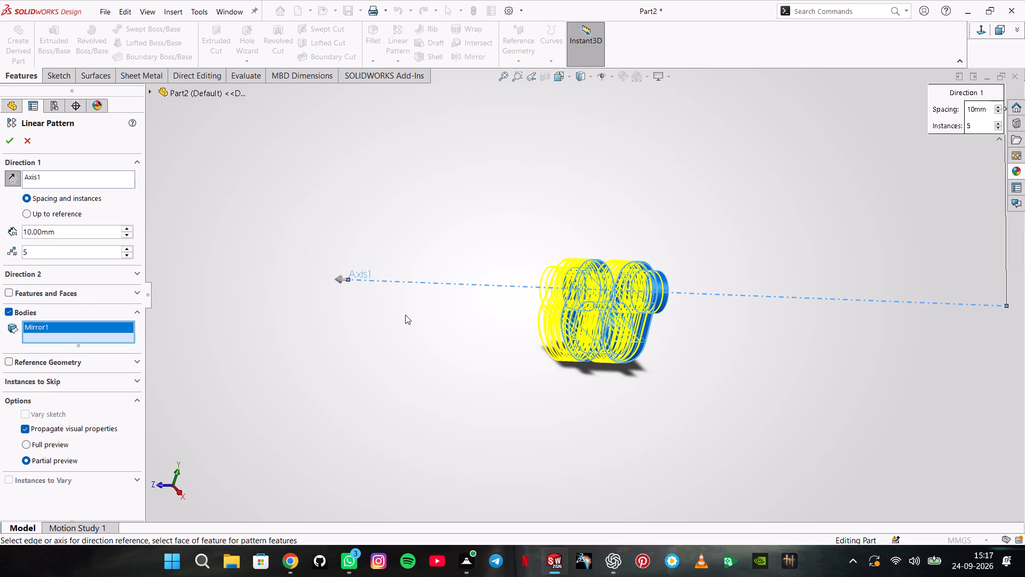
Set the body pattern's spacing to 145.96 mm, reverse its direction, reduce it to 3 instances and create it.
{"action": "type", "text": "145"}
{"action": "double_click", "coordinate": [72, 233]}
{"action": "type", "text": "145.96"}
{"action": "key", "text": "Return"}
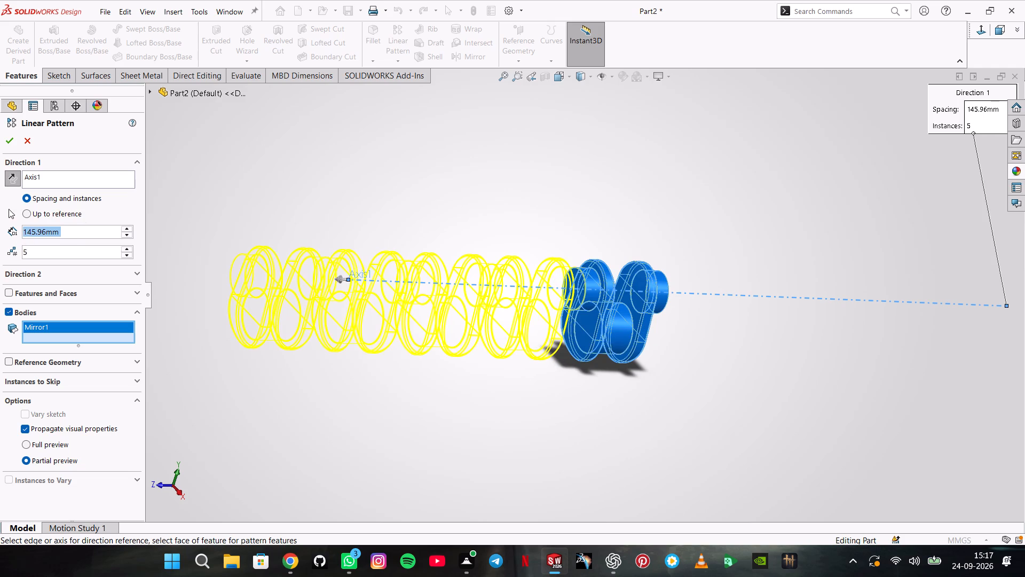
{"action": "left_click", "coordinate": [14, 178]}
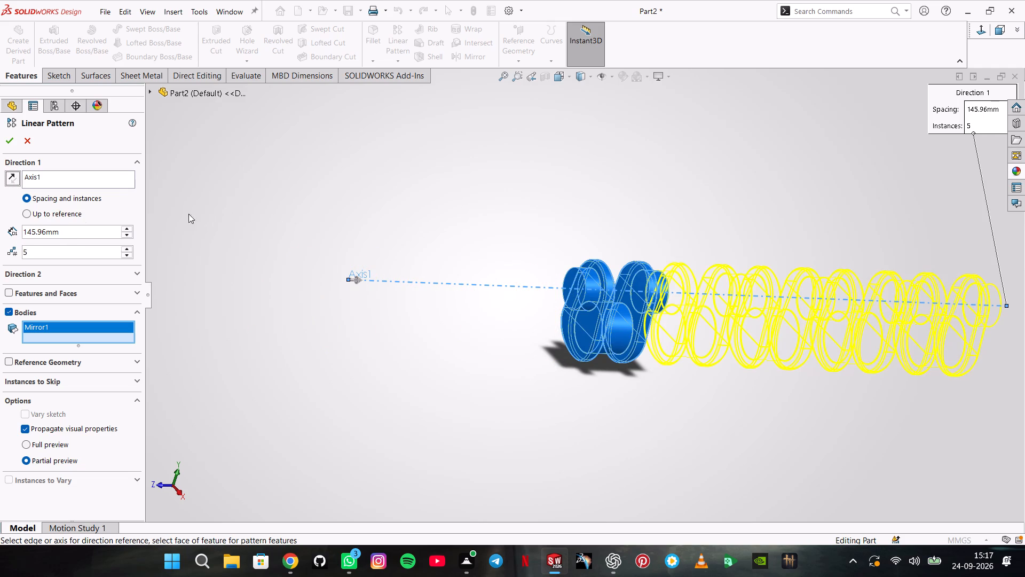
{"action": "double_click", "coordinate": [40, 256]}
{"action": "key", "text": "3"}
{"action": "key", "text": "Return"}
{"action": "key", "text": "Return"}
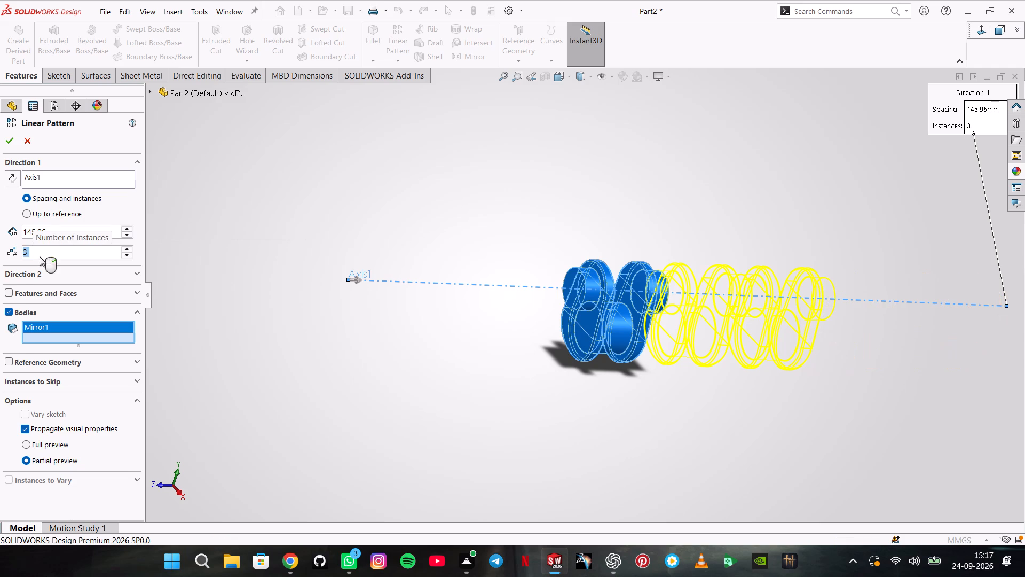
{"action": "scroll", "coordinate": [225, 244], "scroll_direction": "down", "scroll_amount": 3}
{"action": "scroll", "coordinate": [736, 352], "scroll_direction": "up", "scroll_amount": 3}
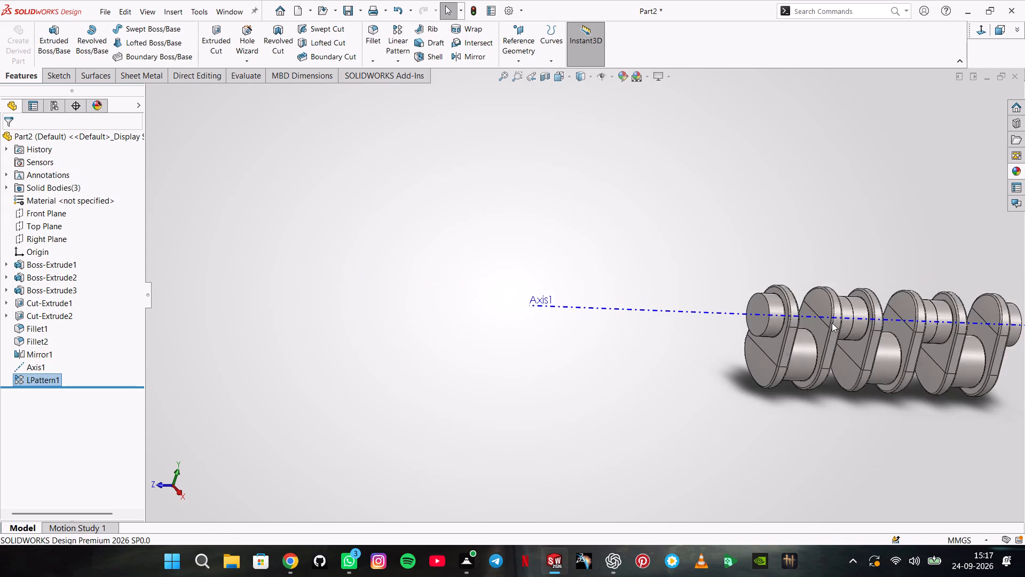
{"action": "scroll", "coordinate": [937, 291], "scroll_direction": "up", "scroll_amount": 2}
{"action": "scroll", "coordinate": [937, 284], "scroll_direction": "down", "scroll_amount": 4}
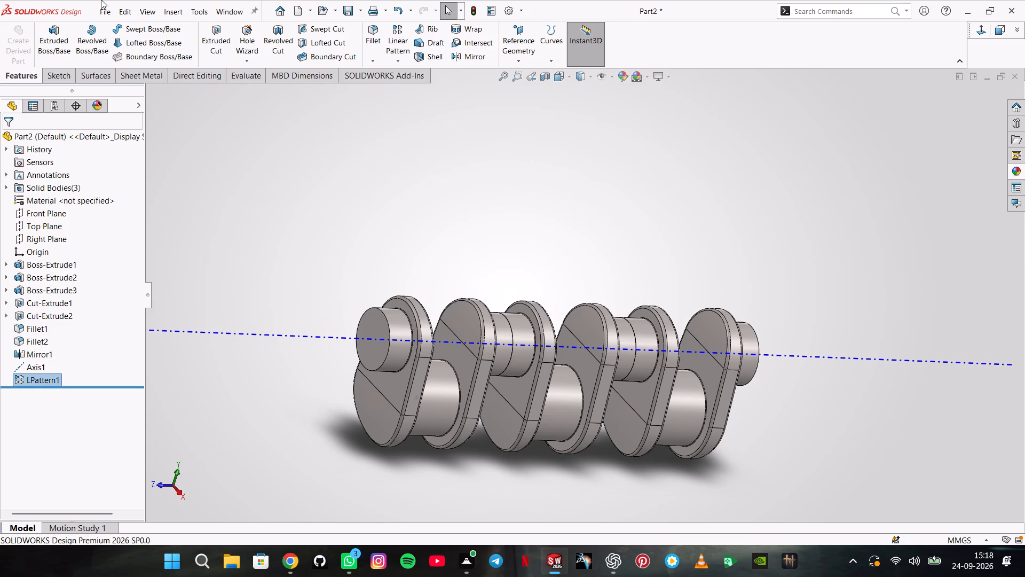
Rotate the middle patterned crank body 120 degrees about Axis1 with Move/Copy Body, without copying it.
{"action": "left_click", "coordinate": [171, 1]}
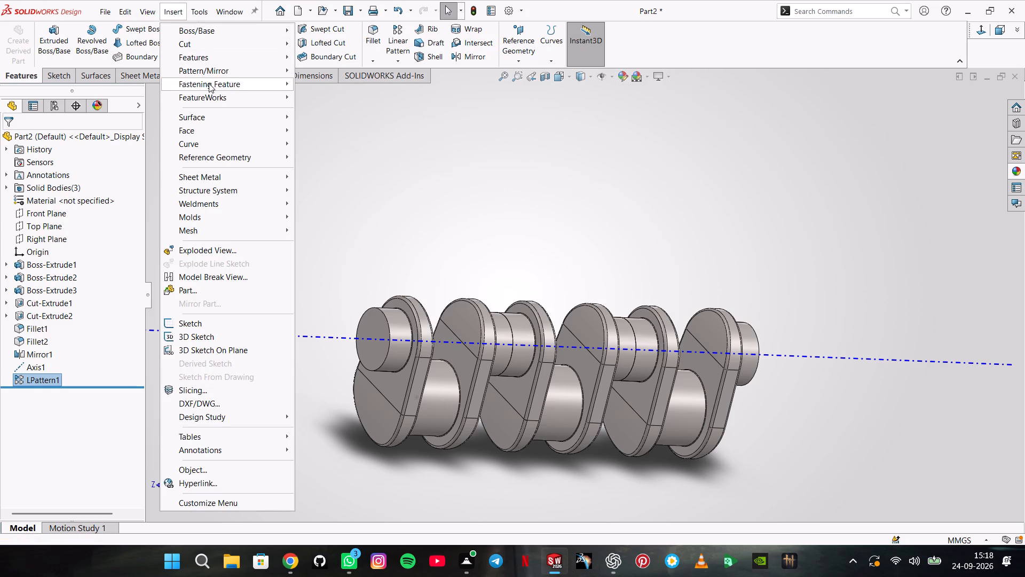
{"action": "left_click", "coordinate": [230, 120]}
{"action": "left_click", "coordinate": [345, 424]}
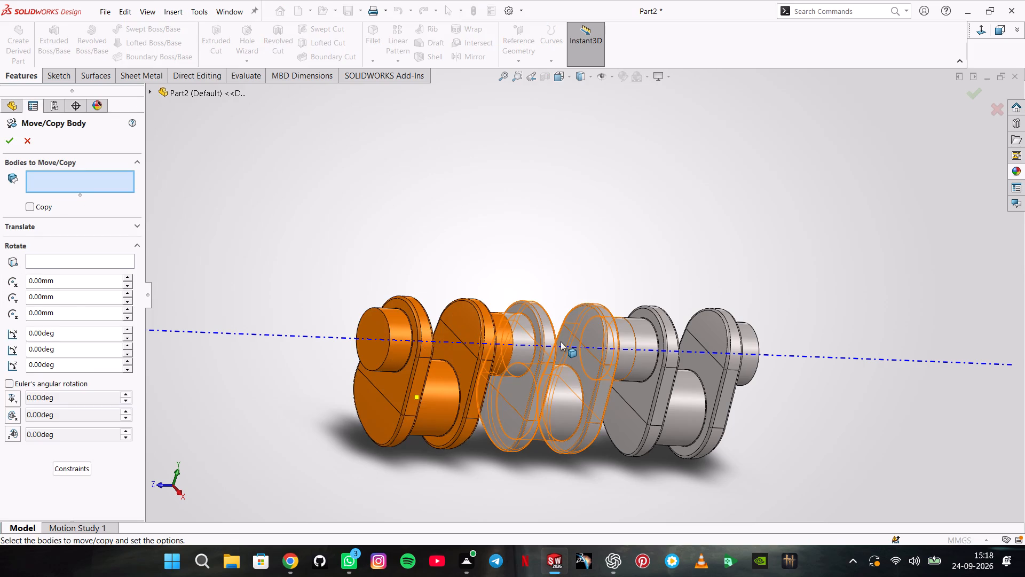
{"action": "left_click", "coordinate": [561, 341]}
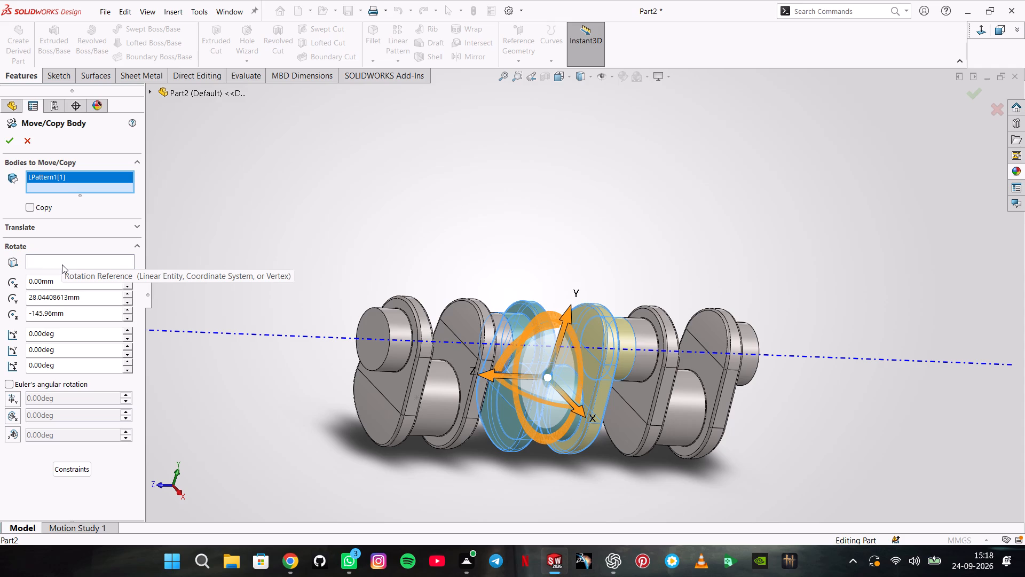
{"action": "left_click", "coordinate": [247, 331]}
{"action": "left_click", "coordinate": [244, 338]}
{"action": "left_click", "coordinate": [126, 257]}
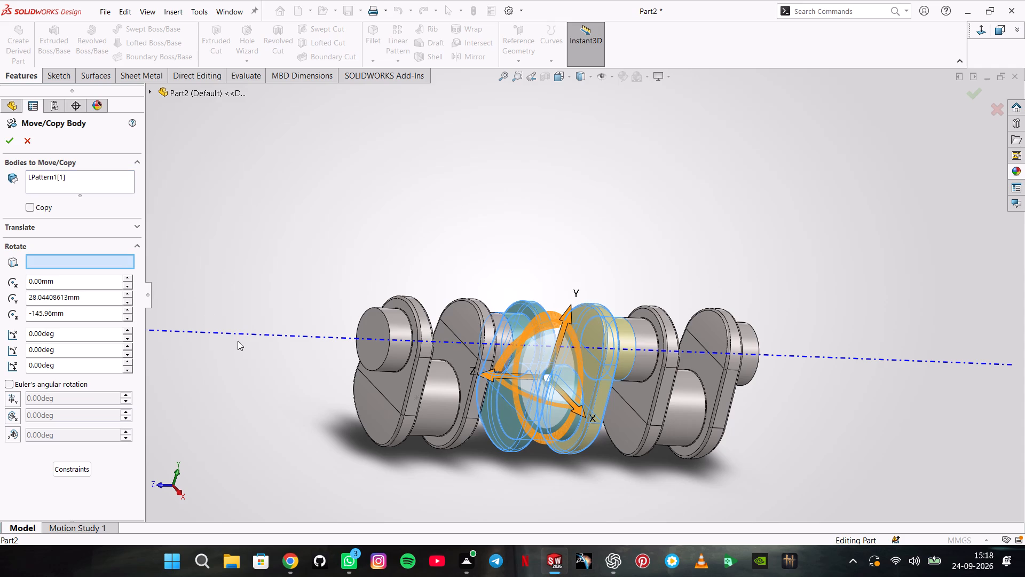
{"action": "left_click", "coordinate": [239, 336]}
{"action": "left_click", "coordinate": [54, 280]}
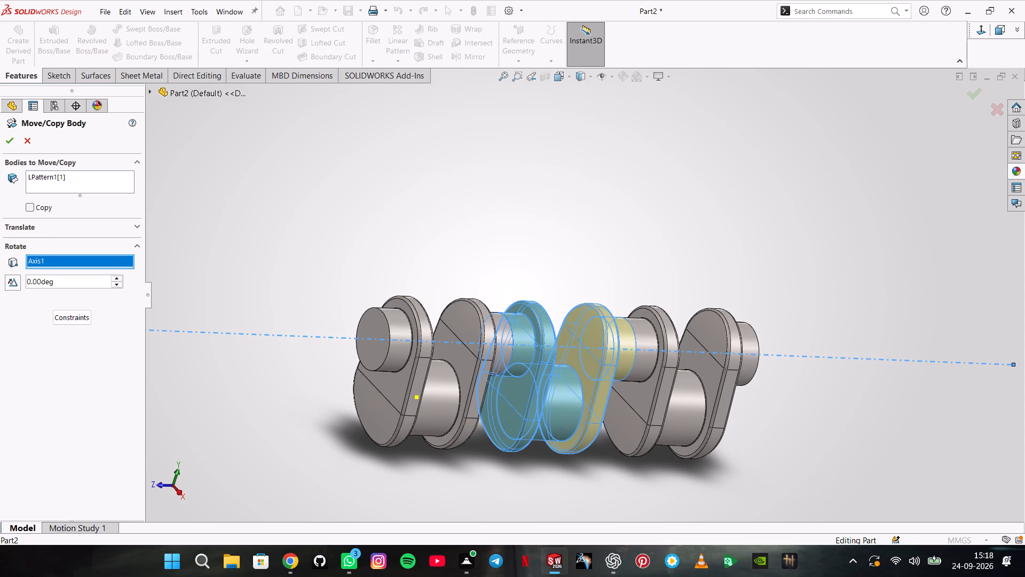
{"action": "left_click", "coordinate": [54, 280]}
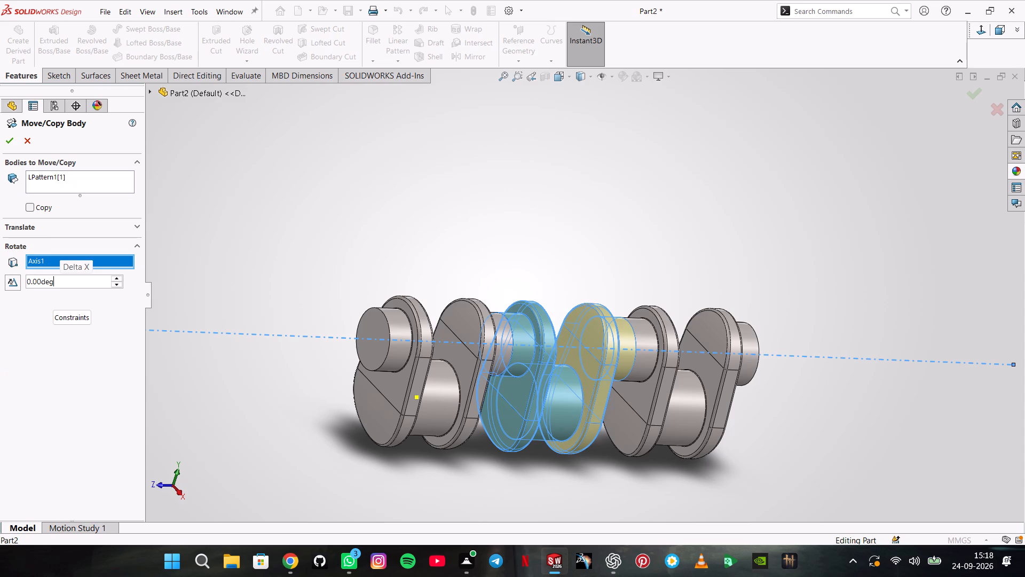
{"action": "type", "text": "120"}
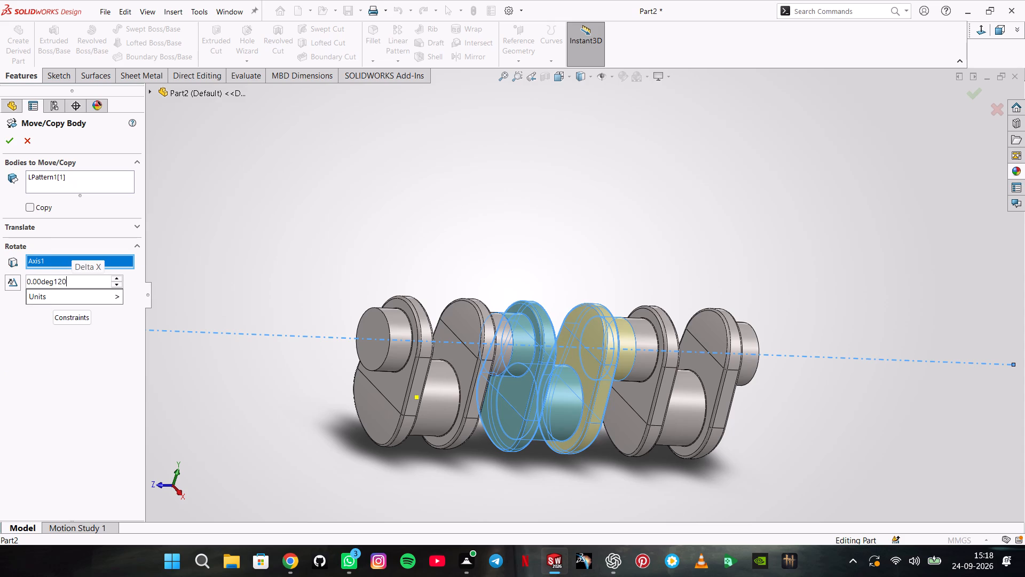
{"action": "key", "text": "Return"}
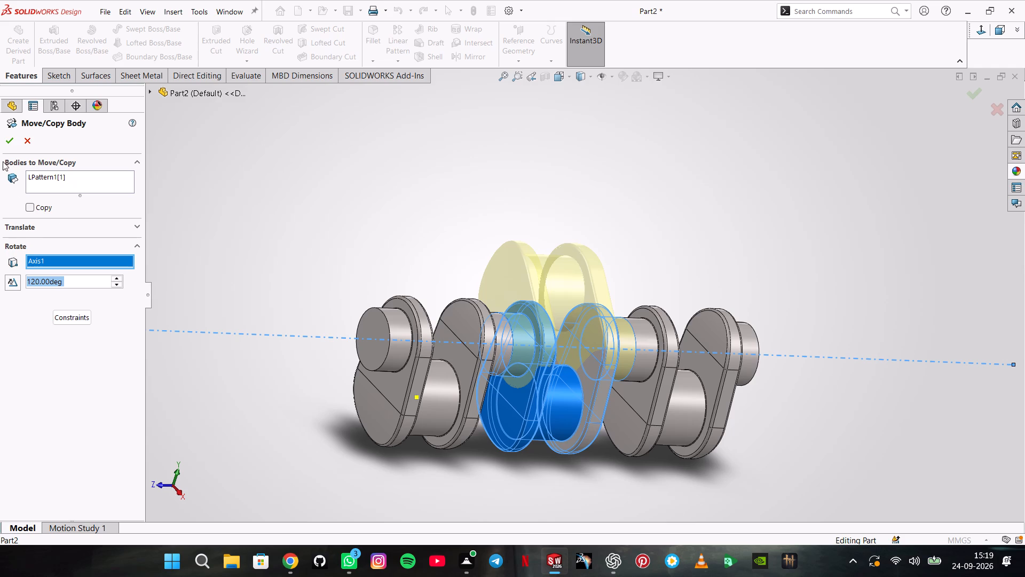
{"action": "left_click", "coordinate": [10, 147]}
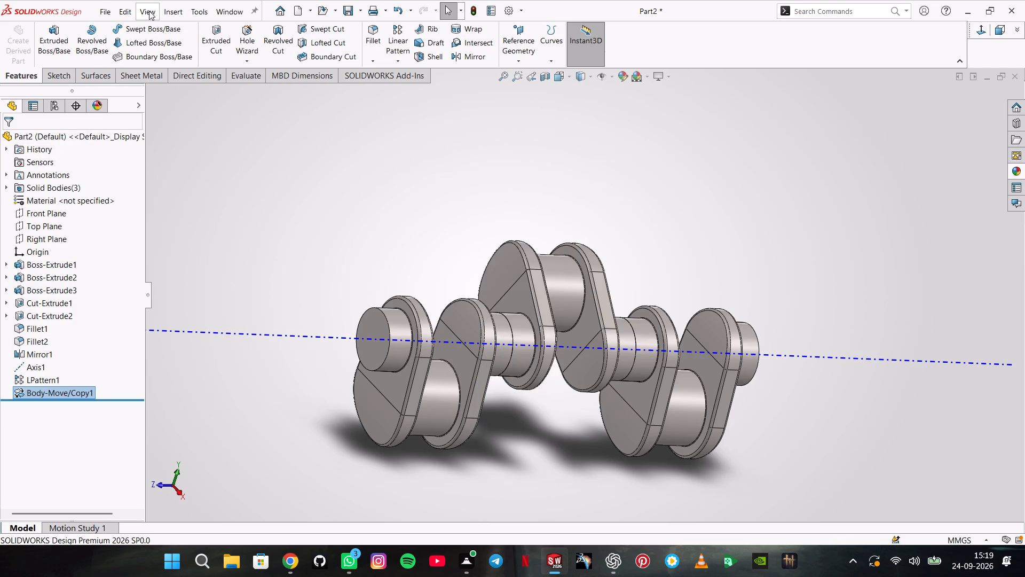
Rotate the last patterned crank body about Axis1 by 360-120 degrees with Move/Copy Body, without copying it.
{"action": "right_click", "coordinate": [193, 91]}
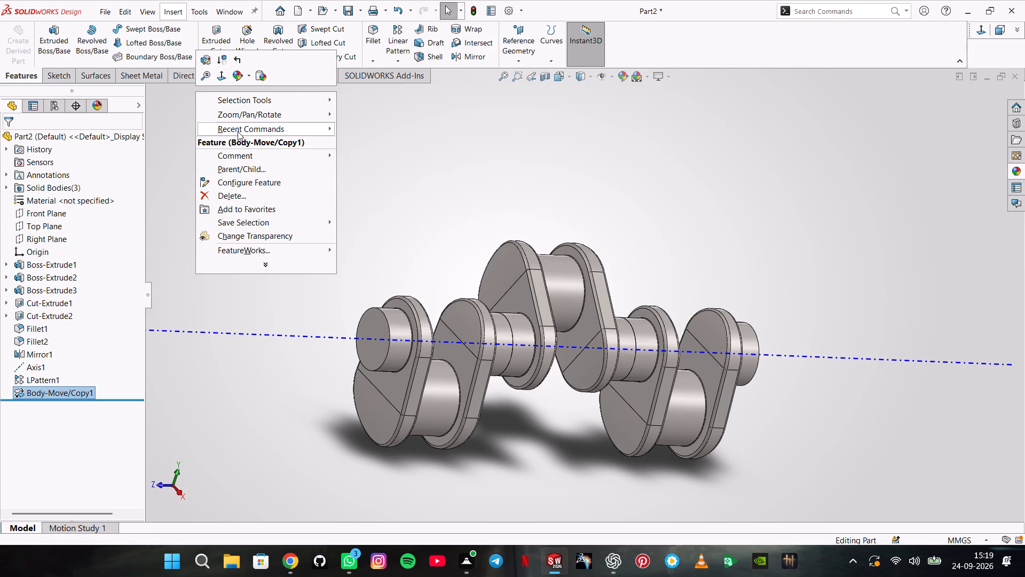
{"action": "left_click", "coordinate": [238, 131]}
{"action": "left_click", "coordinate": [364, 130]}
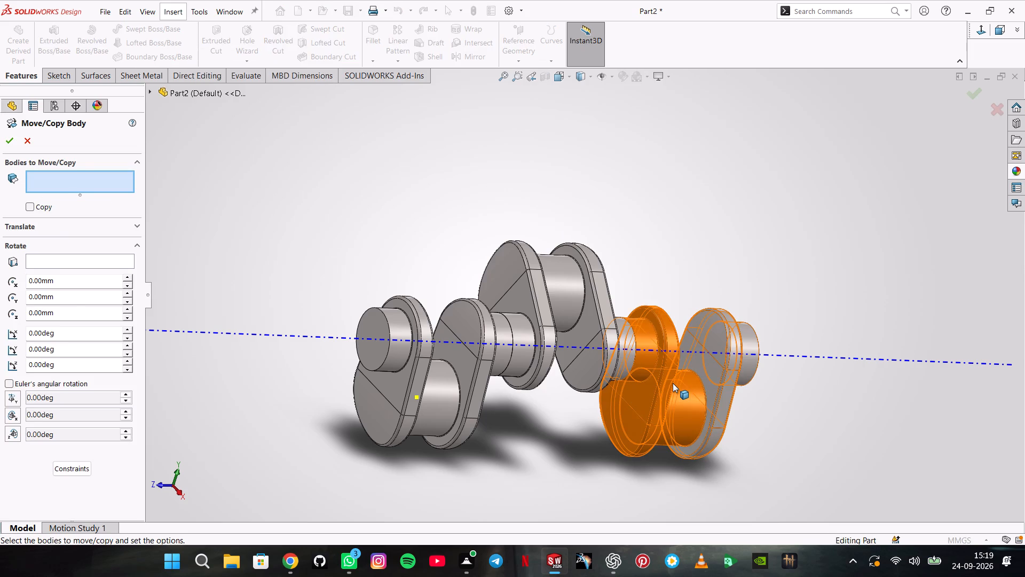
{"action": "left_click", "coordinate": [677, 386]}
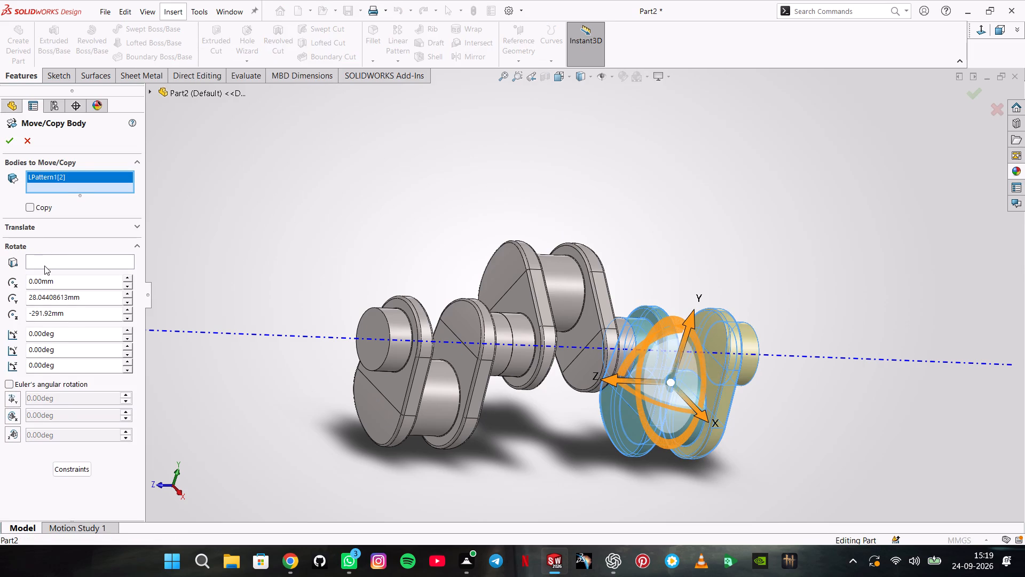
{"action": "left_click", "coordinate": [50, 262]}
{"action": "left_click", "coordinate": [201, 332]}
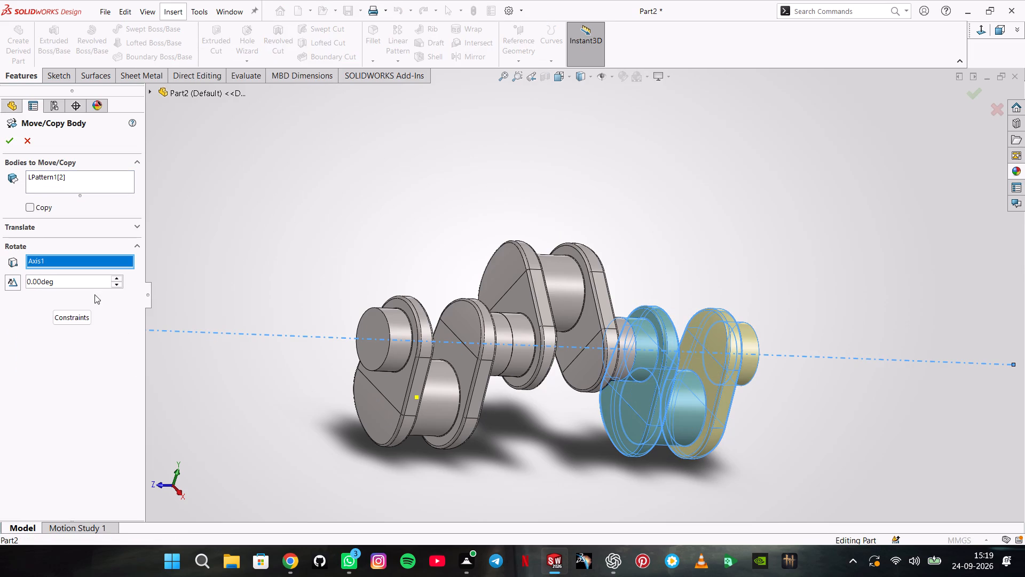
{"action": "double_click", "coordinate": [91, 283]}
{"action": "type", "text": "-120"}
{"action": "key", "text": "Return"}
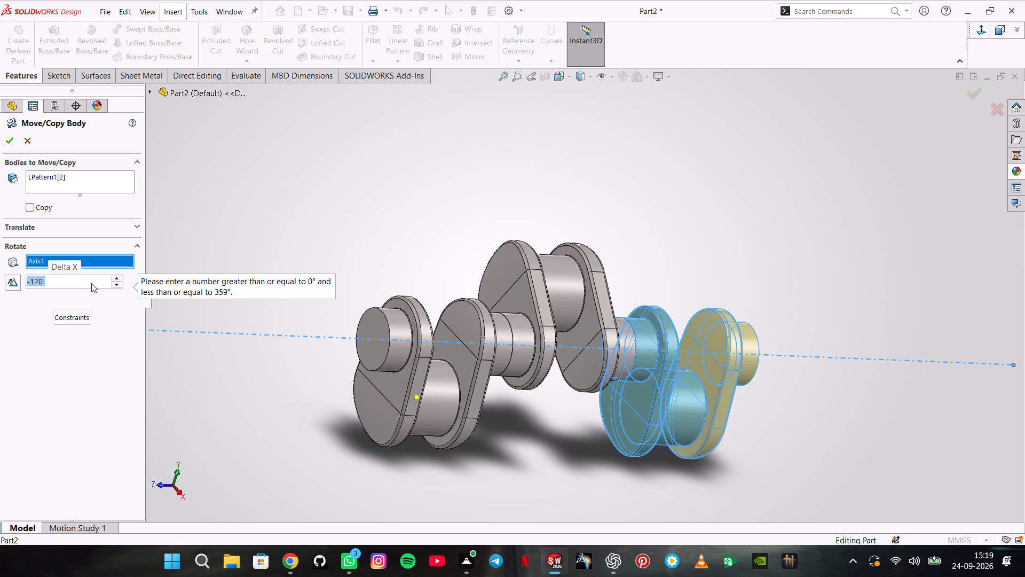
{"action": "key", "text": "BackSpace"}
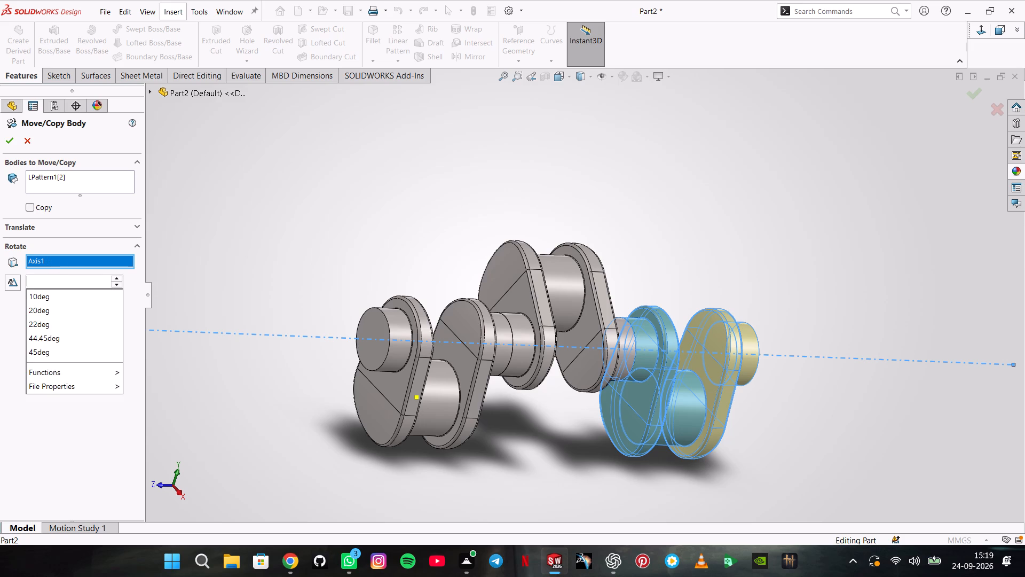
{"action": "type", "text": "360-120"}
{"action": "key", "text": "Return"}
{"action": "key", "text": "Return"}
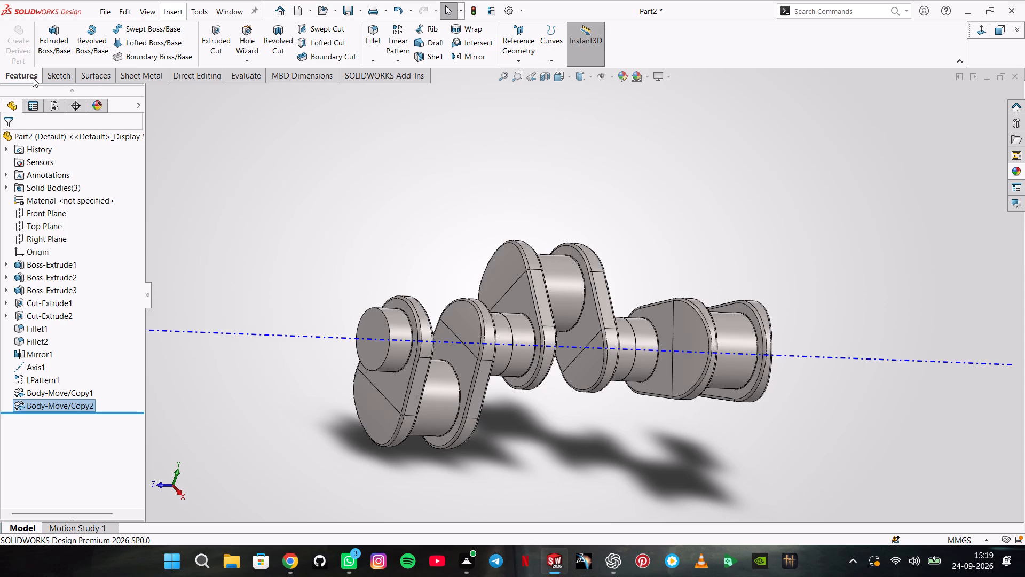
Hide the reference axis running through the crankshaft.
{"action": "right_click", "coordinate": [230, 332]}
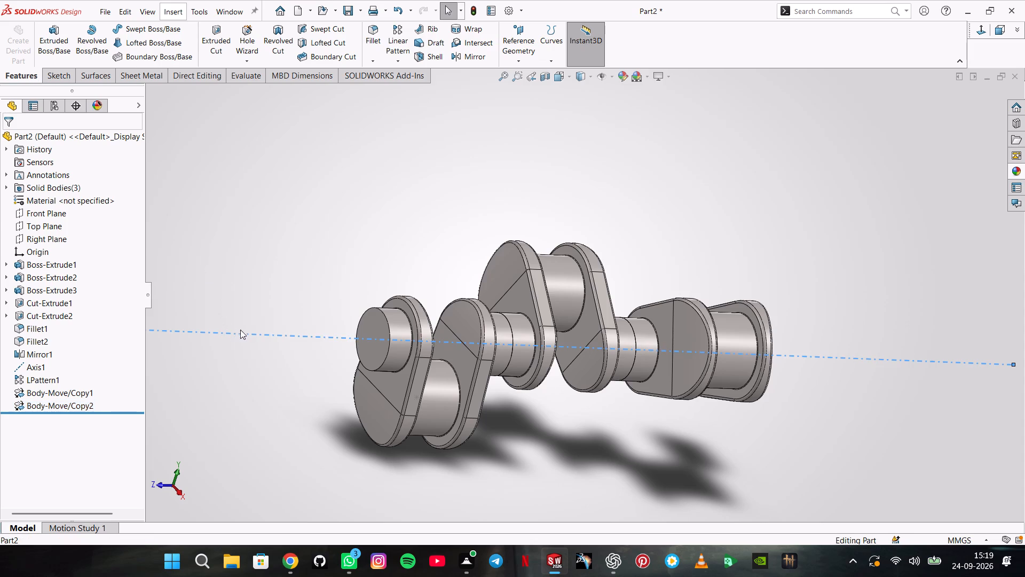
{"action": "left_click", "coordinate": [254, 322]}
{"action": "left_click", "coordinate": [357, 323]}
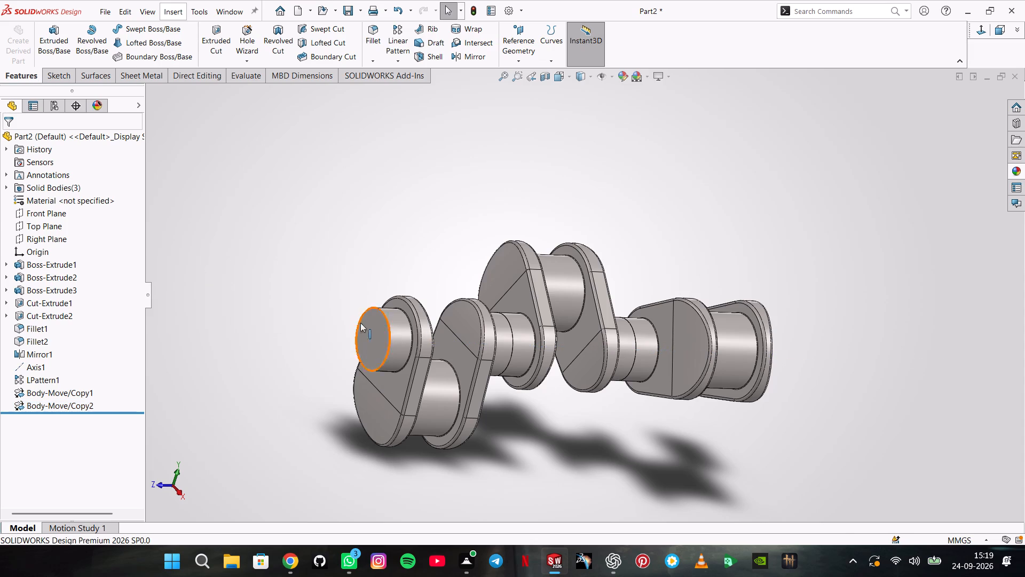
Sketch on the outer end face of the first throw's boss, convert its circular edge and extrude it 63.5 mm outward, merging the result.
{"action": "left_click", "coordinate": [368, 322]}
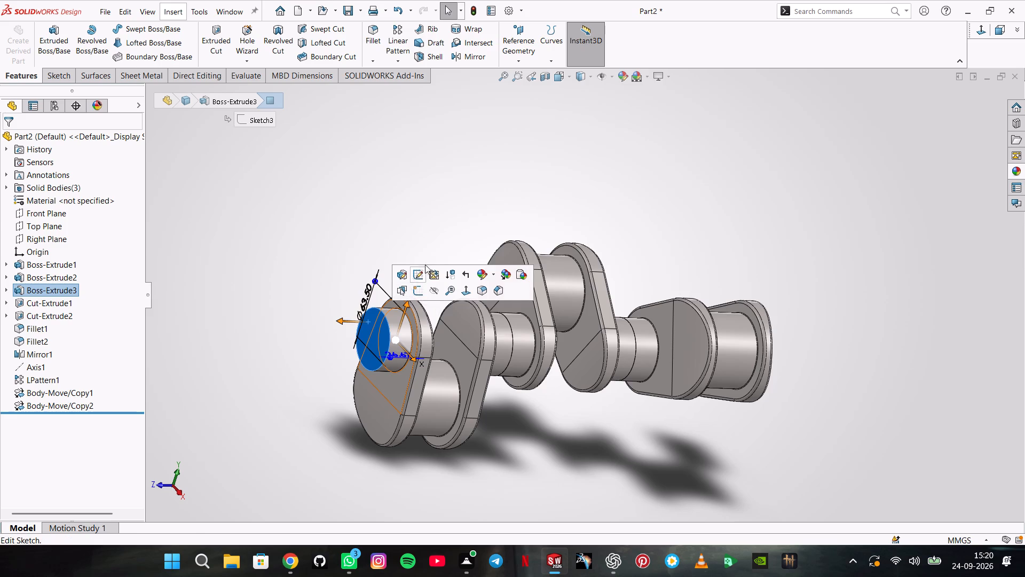
{"action": "left_click", "coordinate": [421, 286]}
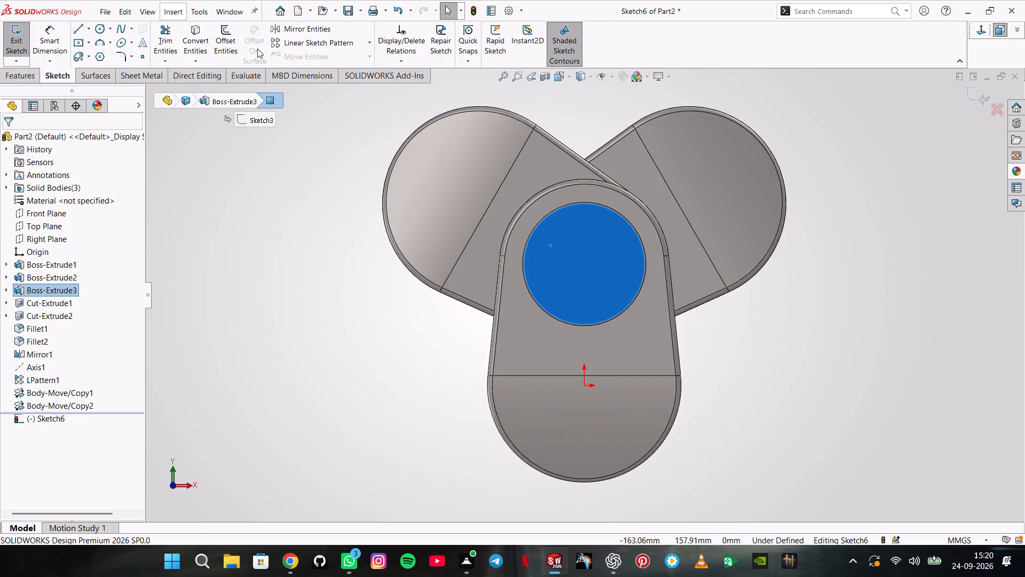
{"action": "left_click", "coordinate": [208, 45]}
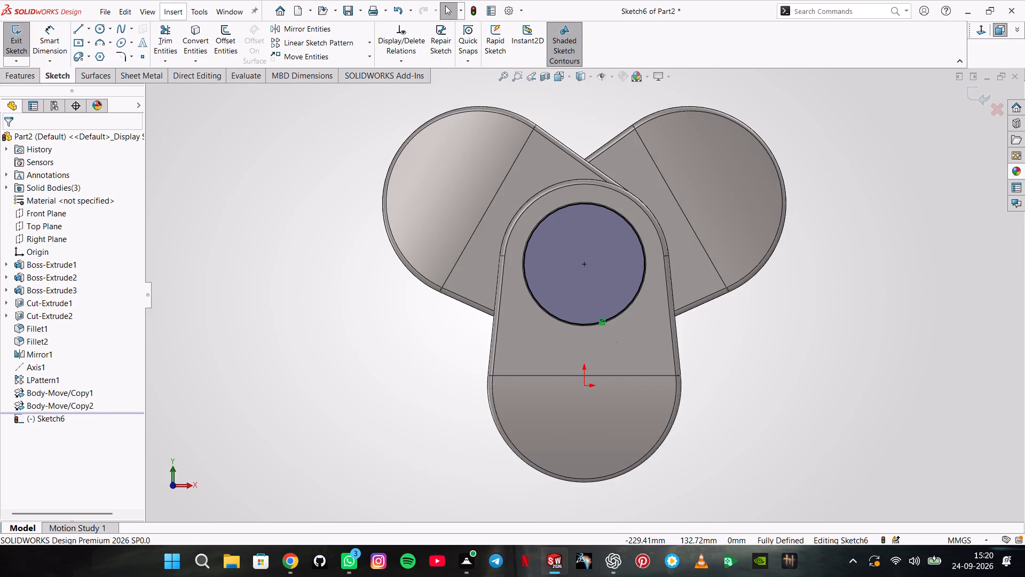
{"action": "left_click", "coordinate": [22, 76]}
{"action": "left_click", "coordinate": [53, 39]}
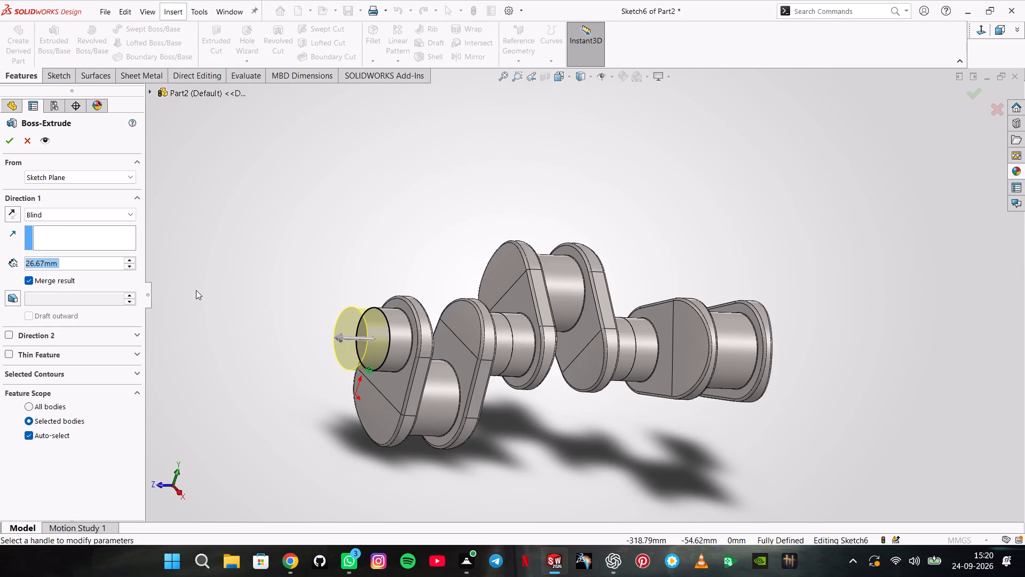
{"action": "type", "text": "63."}
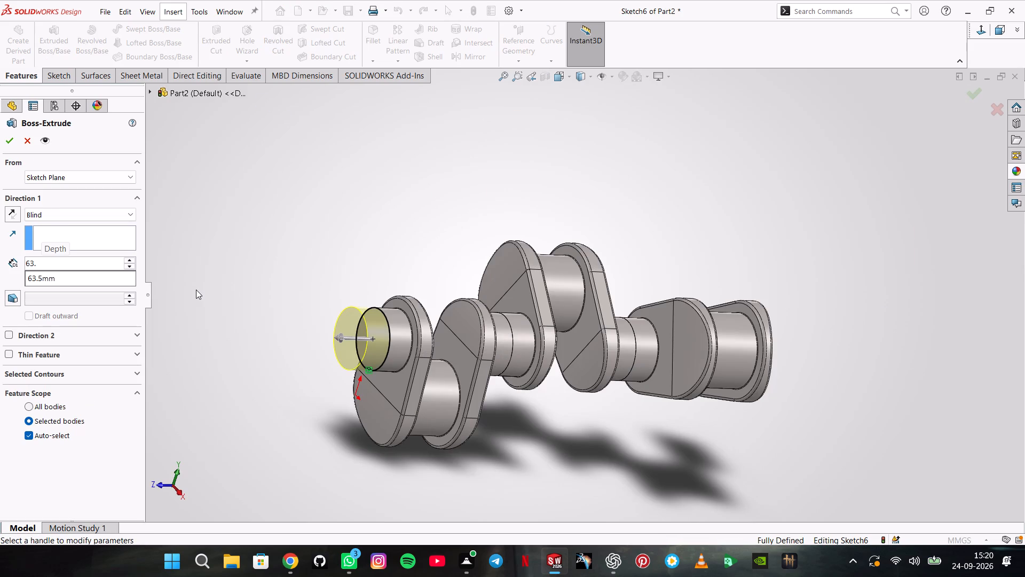
{"action": "key", "text": "5"}
{"action": "key", "text": "Return"}
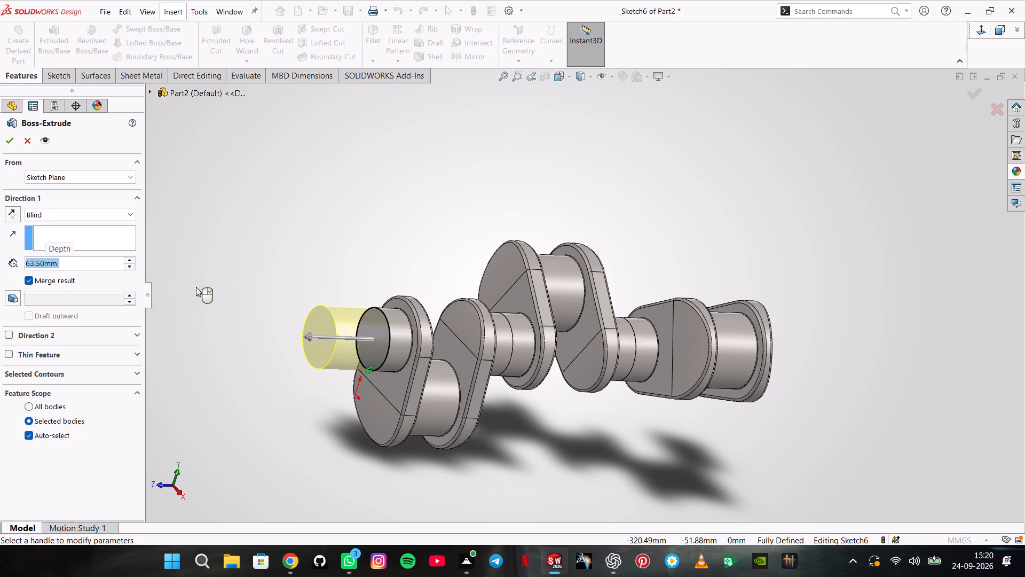
{"action": "key", "text": "Return"}
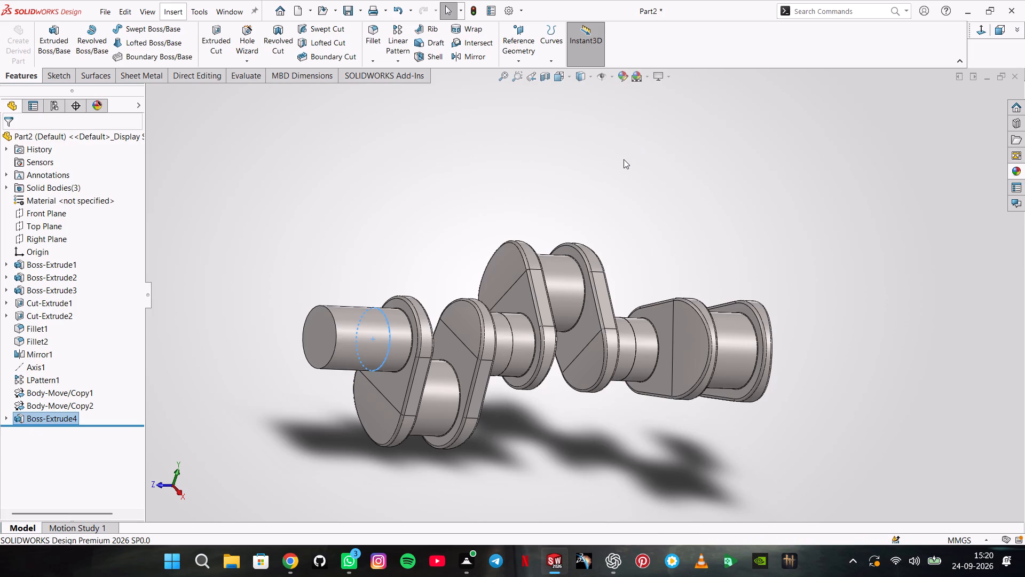
Convert the circular edge of the boss end face at the crankshaft's opposite end into a sketch and extrude it 63.5 mm outward.
{"action": "middle_click_drag", "start_coordinate": [832, 298], "coordinate": [767, 320]}
{"action": "scroll", "coordinate": [832, 298], "scroll_direction": "up", "scroll_amount": 1}
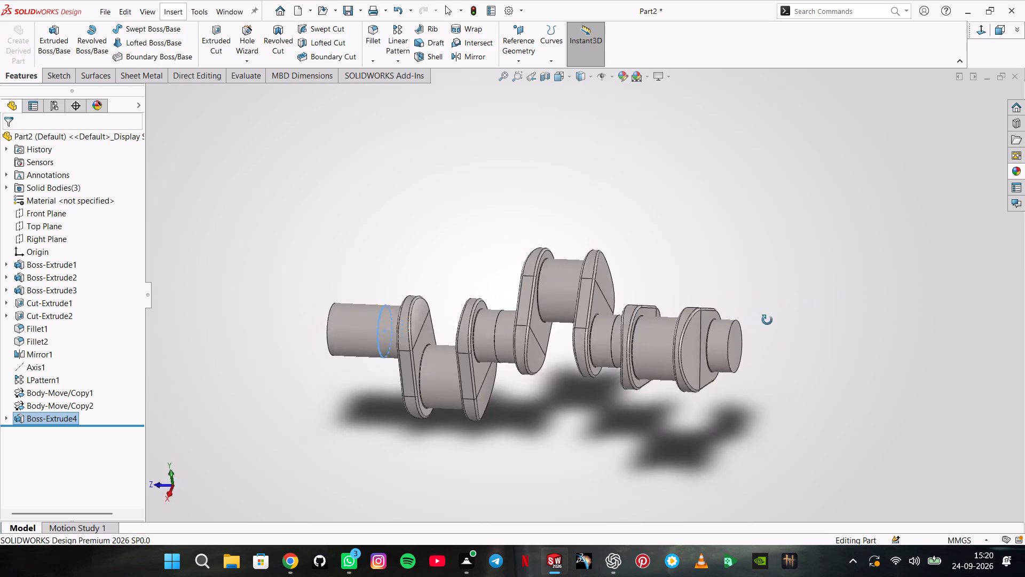
{"action": "middle_click_drag", "start_coordinate": [767, 320], "coordinate": [758, 326]}
{"action": "left_click", "coordinate": [718, 341]}
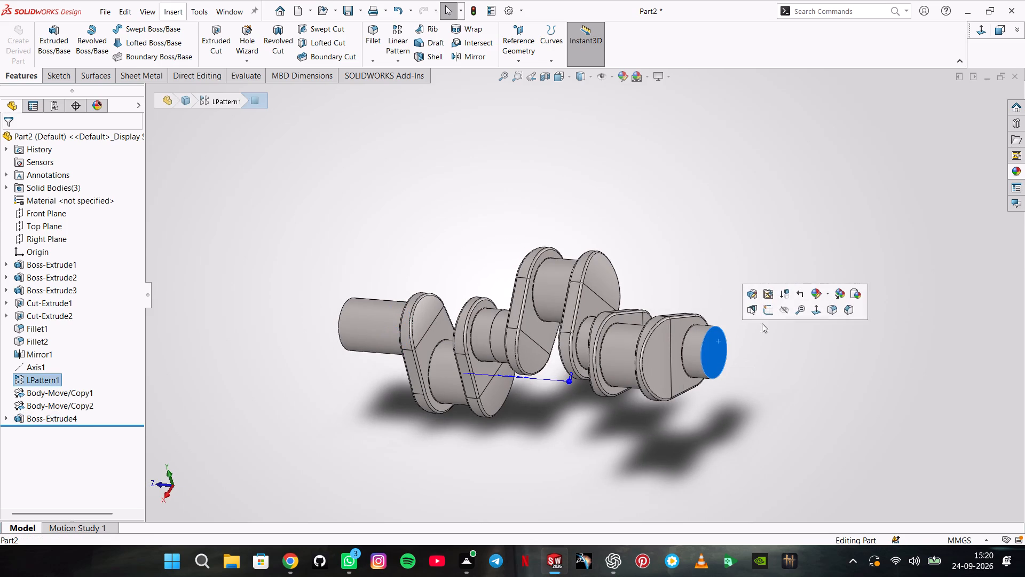
{"action": "left_click", "coordinate": [769, 314]}
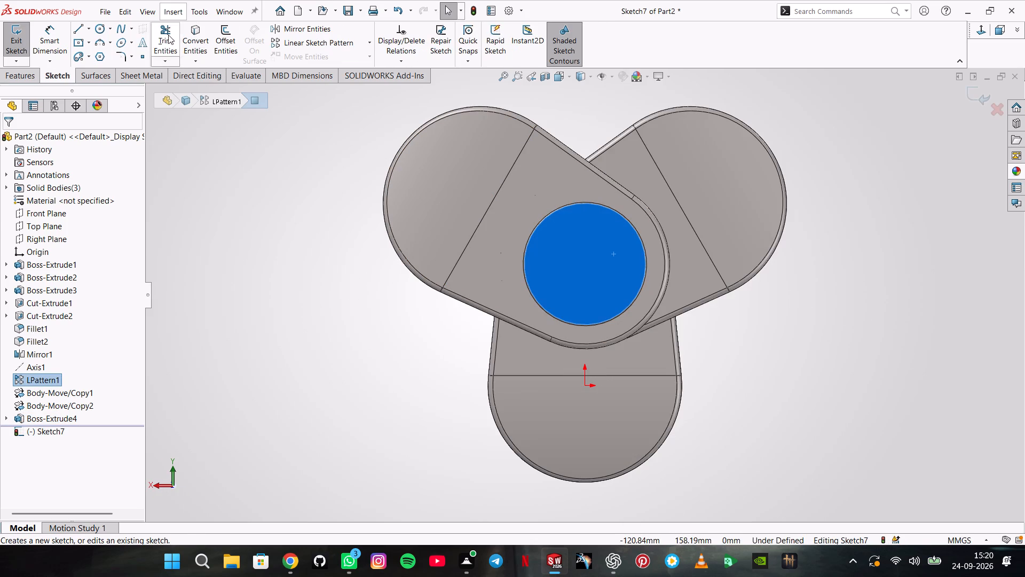
{"action": "left_click", "coordinate": [195, 34]}
{"action": "left_click", "coordinate": [17, 76]}
{"action": "left_click", "coordinate": [58, 46]}
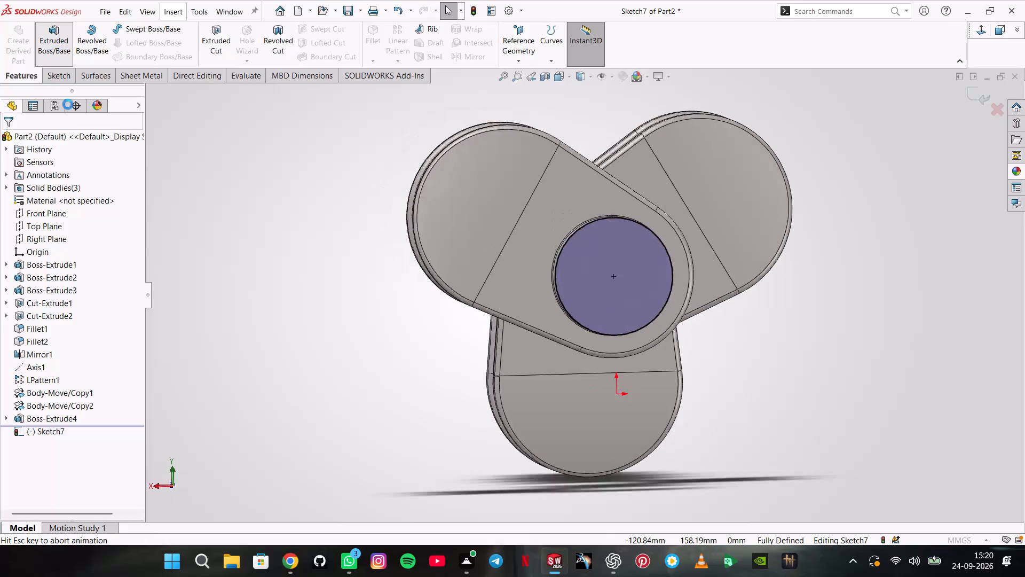
{"action": "type", "text": "63"}
{"action": "key", "text": "period"}
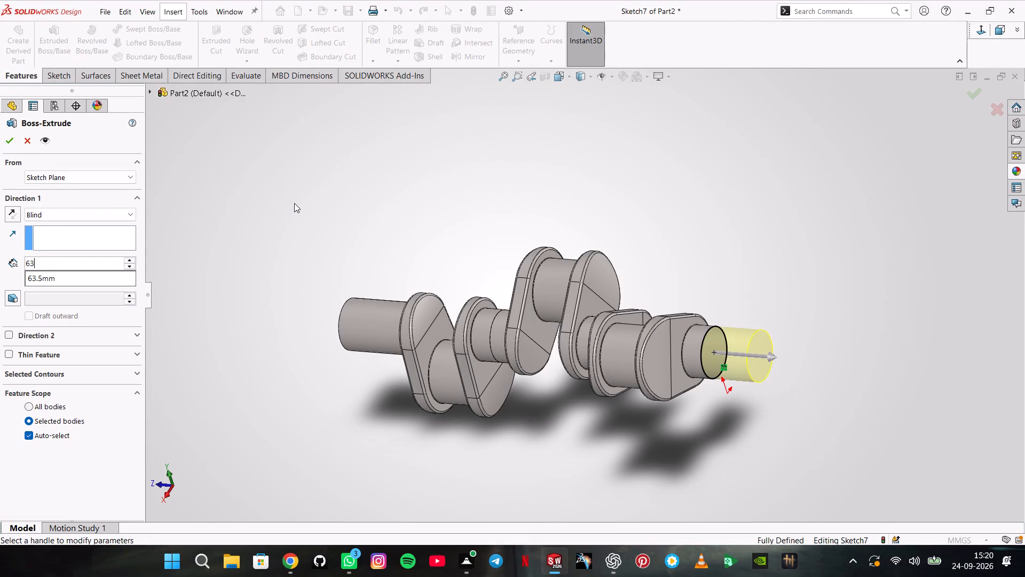
{"action": "key", "text": "5"}
{"action": "key", "text": "Return"}
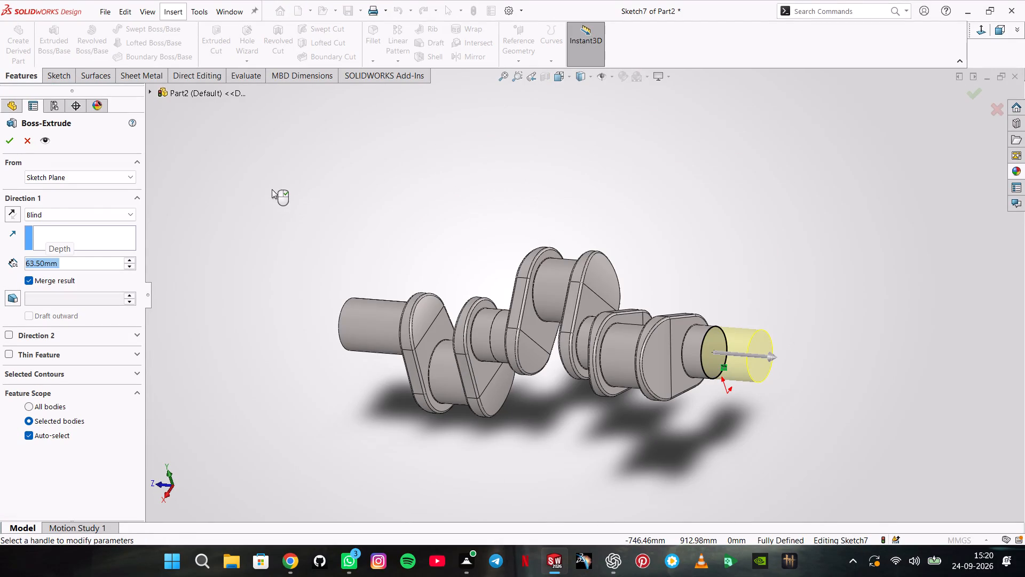
{"action": "key", "text": "Return"}
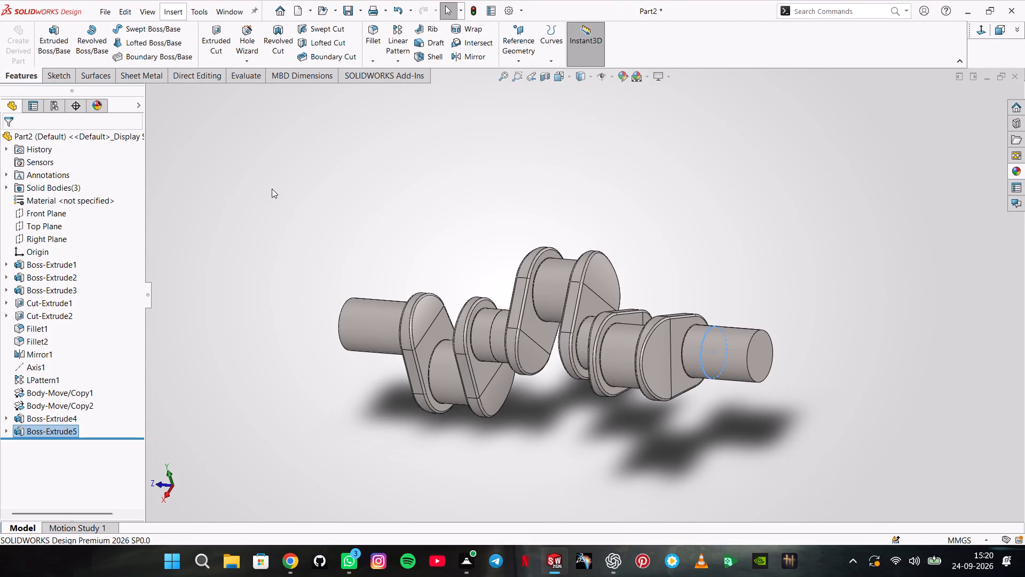
{"action": "left_click", "coordinate": [348, 207]}
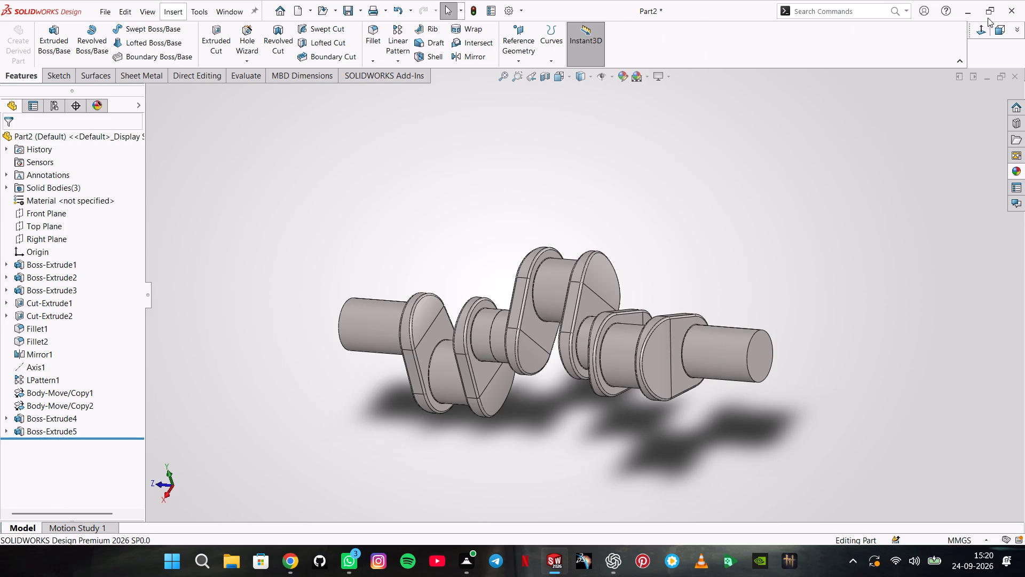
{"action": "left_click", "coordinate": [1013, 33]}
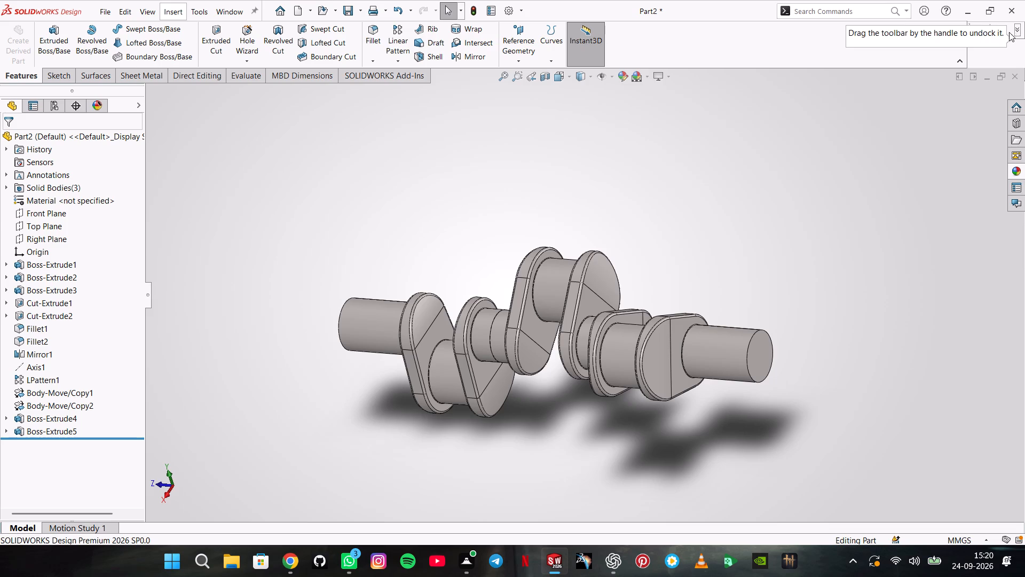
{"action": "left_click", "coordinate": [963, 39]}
Dock the Standard Views toolbar in its own row directly above the feature commands, at the start of the row.
{"action": "left_click_drag", "start_coordinate": [1012, 29], "coordinate": [1013, 29]}
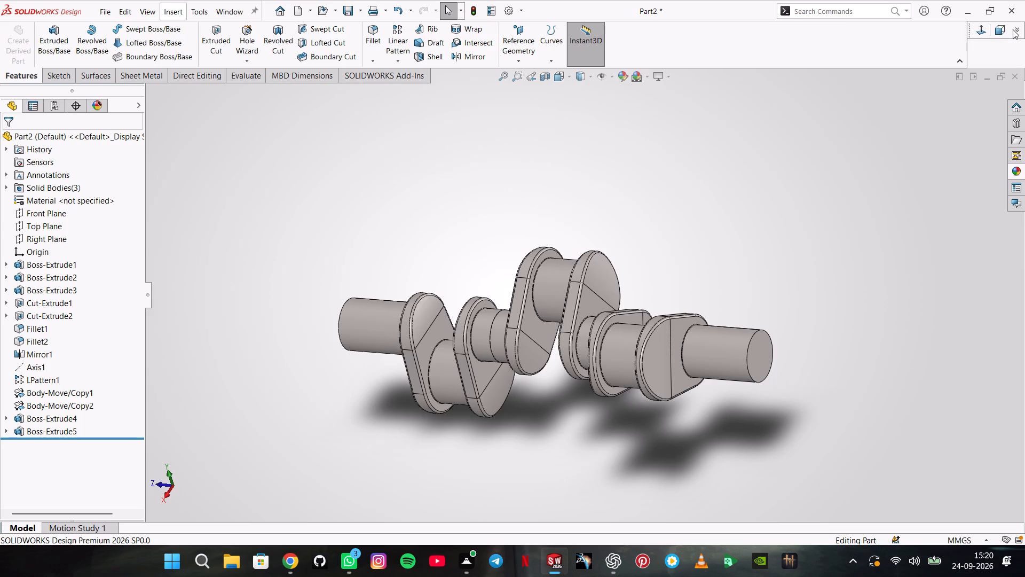
{"action": "left_click_drag", "start_coordinate": [1013, 29], "coordinate": [1018, 66]}
{"action": "left_click", "coordinate": [1015, 30]}
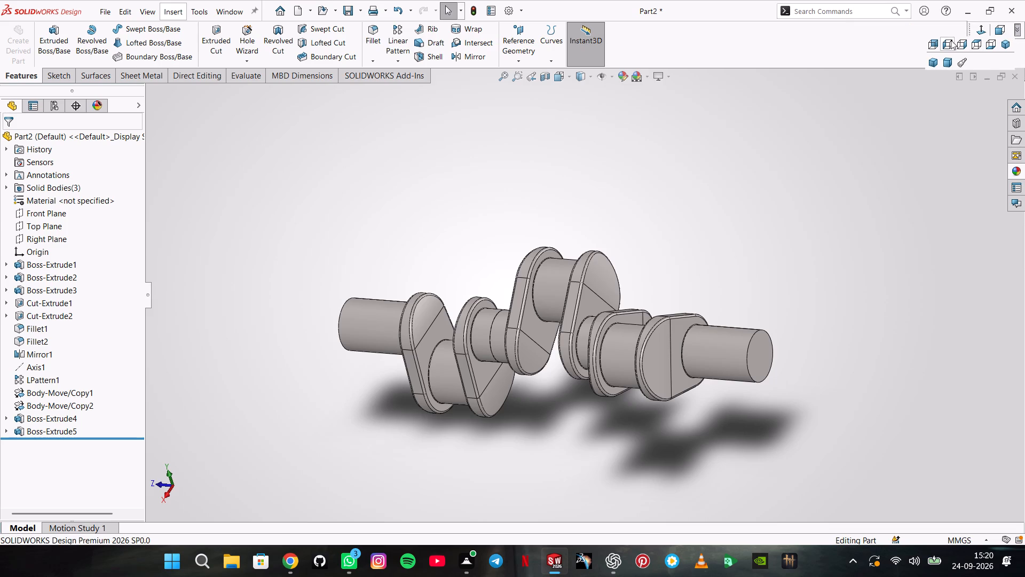
{"action": "left_click", "coordinate": [936, 64]}
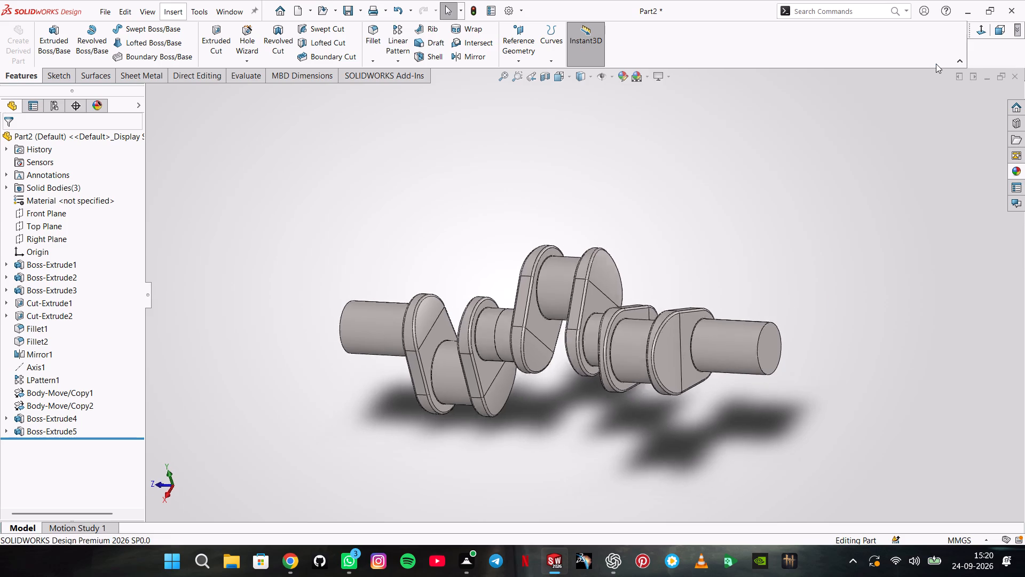
{"action": "left_click_drag", "start_coordinate": [971, 31], "coordinate": [932, 24]}
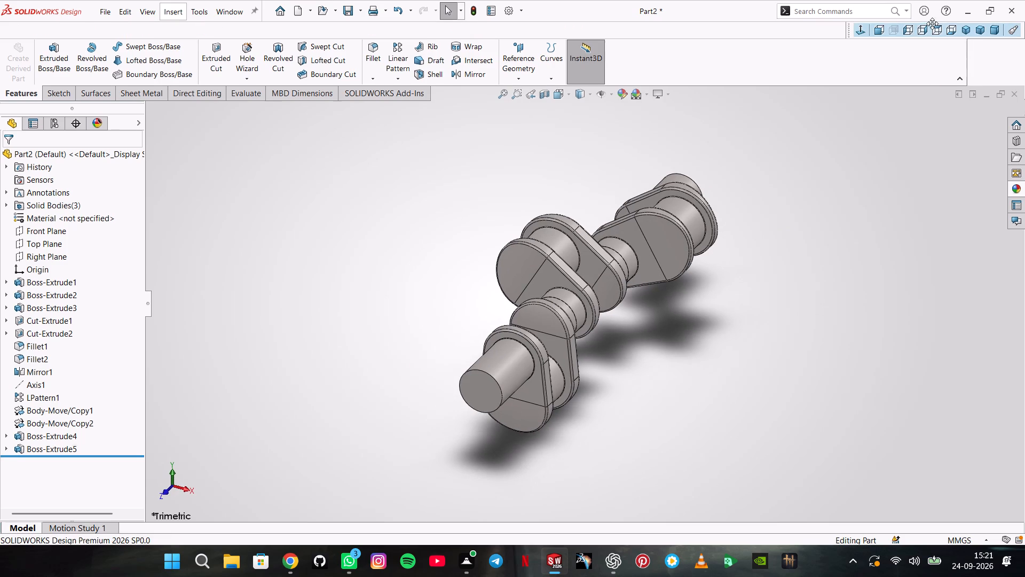
{"action": "left_click_drag", "start_coordinate": [932, 24], "coordinate": [859, 21]}
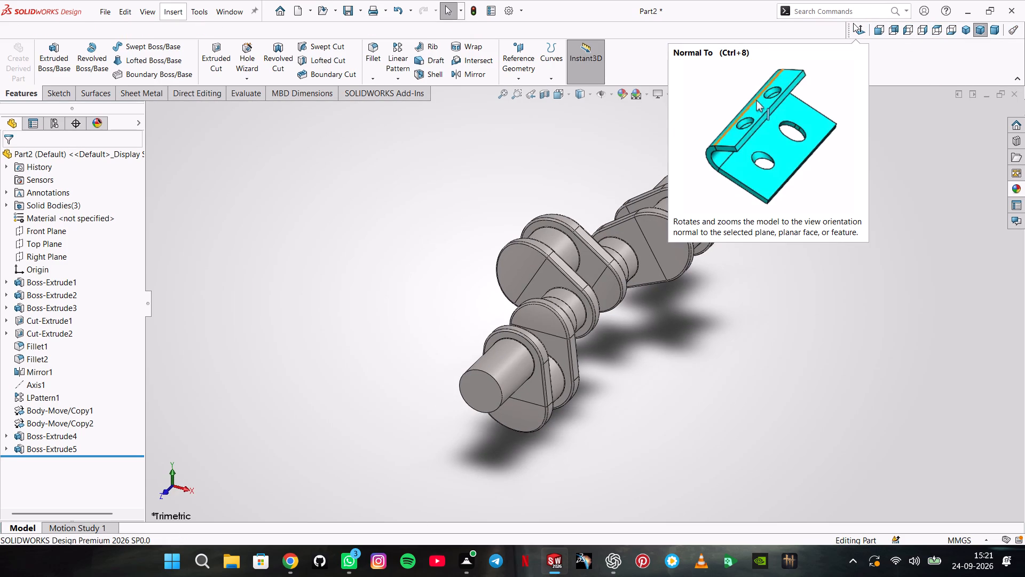
{"action": "left_click_drag", "start_coordinate": [847, 29], "coordinate": [39, 21]}
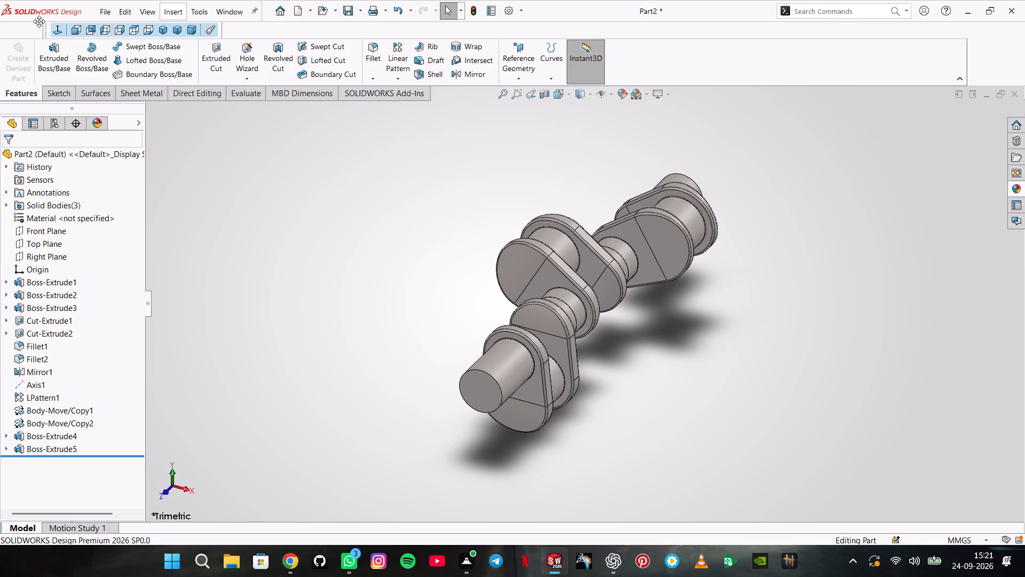
{"action": "left_click_drag", "start_coordinate": [39, 21], "coordinate": [18, 23]}
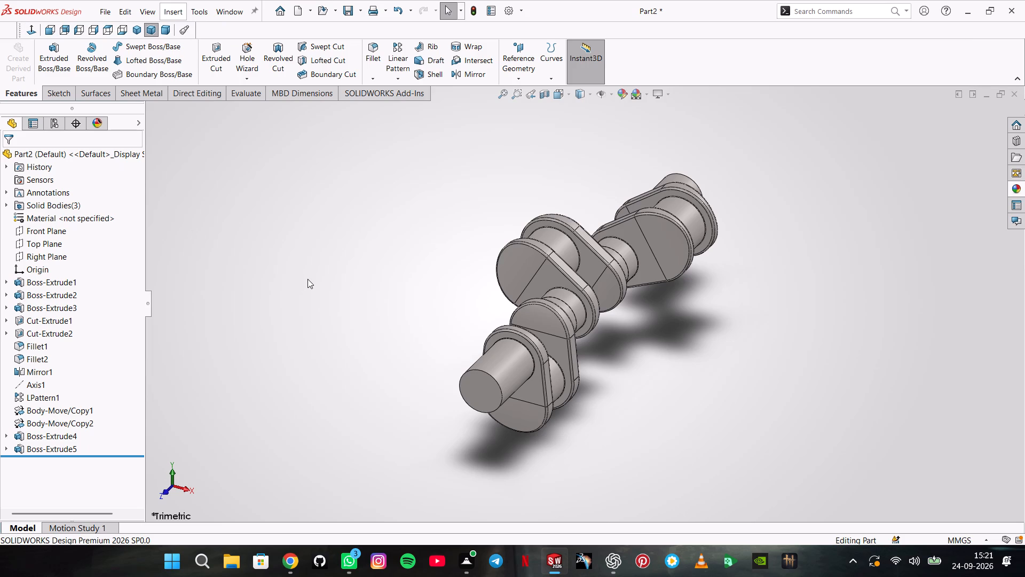
Combine the three crankshaft bodies into a single solid body with the Add operation.
{"action": "left_click", "coordinate": [140, 32]}
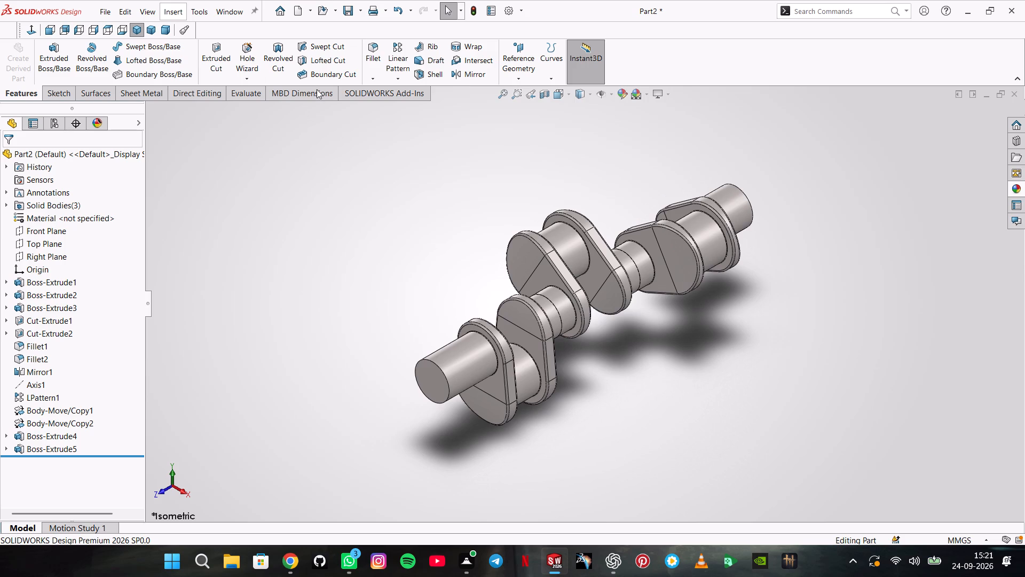
{"action": "left_click", "coordinate": [169, 16]}
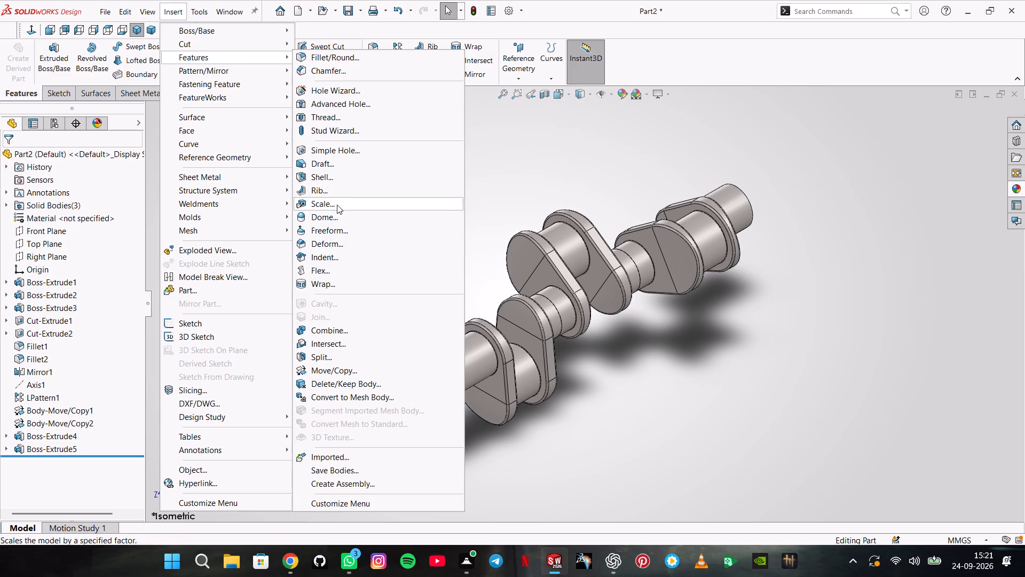
{"action": "left_click", "coordinate": [334, 324]}
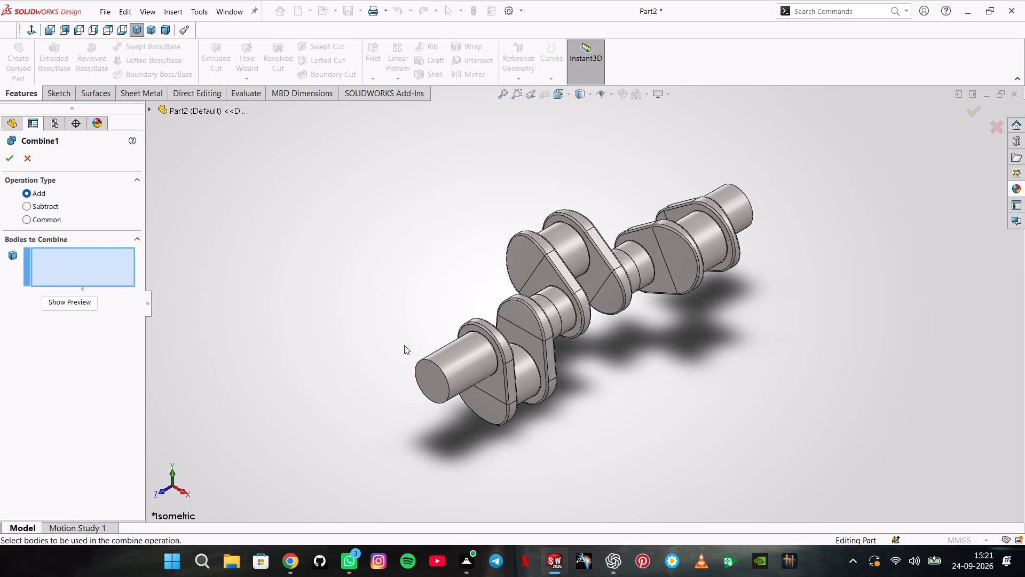
{"action": "left_click", "coordinate": [503, 392]}
{"action": "left_click", "coordinate": [562, 304]}
{"action": "left_click", "coordinate": [690, 229]}
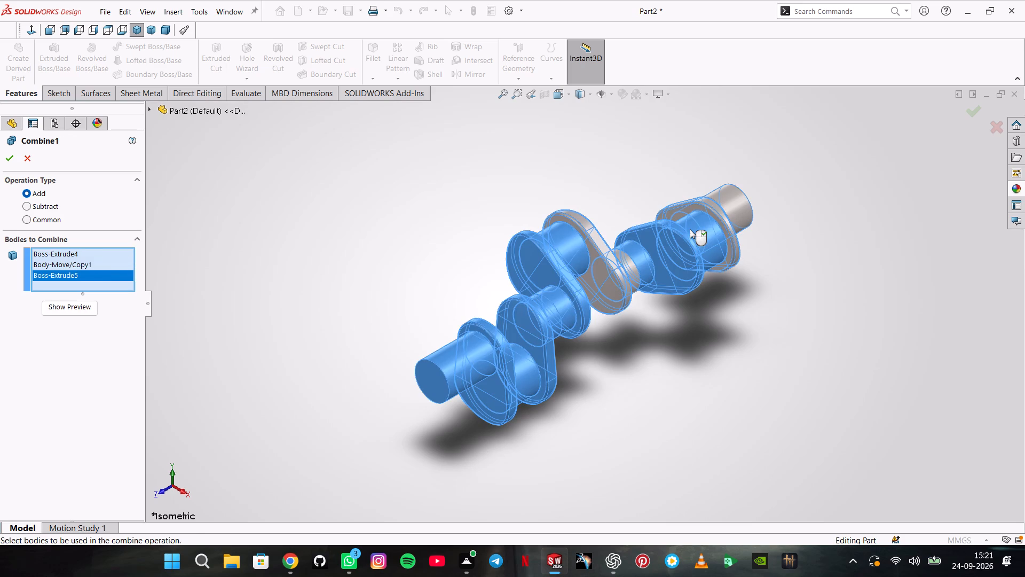
{"action": "left_click", "coordinate": [7, 155]}
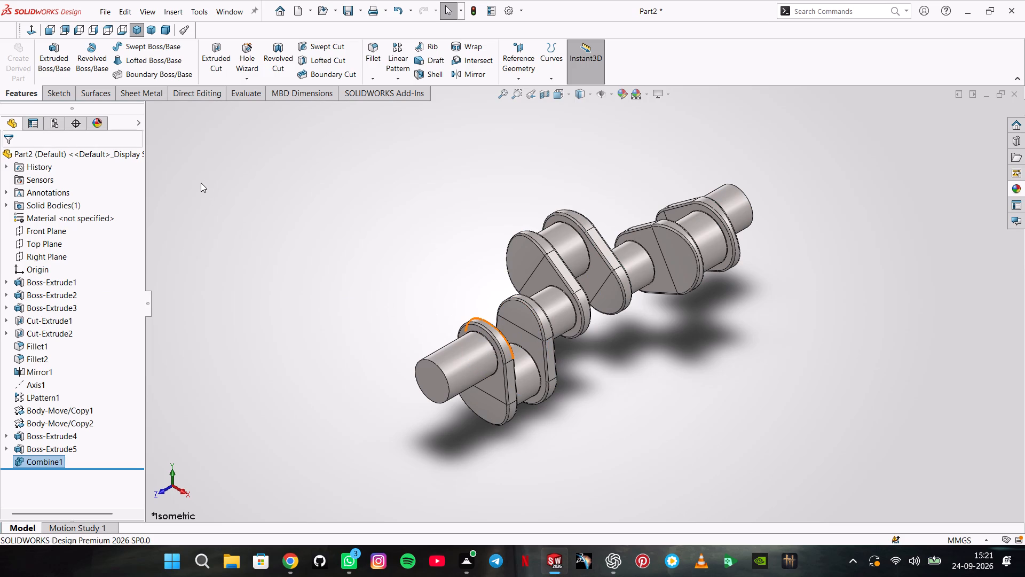
Apply the polished steel appearance from the Metal > Steel library to the crankshaft.
{"action": "left_click", "coordinate": [1018, 184]}
{"action": "double_click", "coordinate": [914, 290]}
{"action": "double_click", "coordinate": [910, 306]}
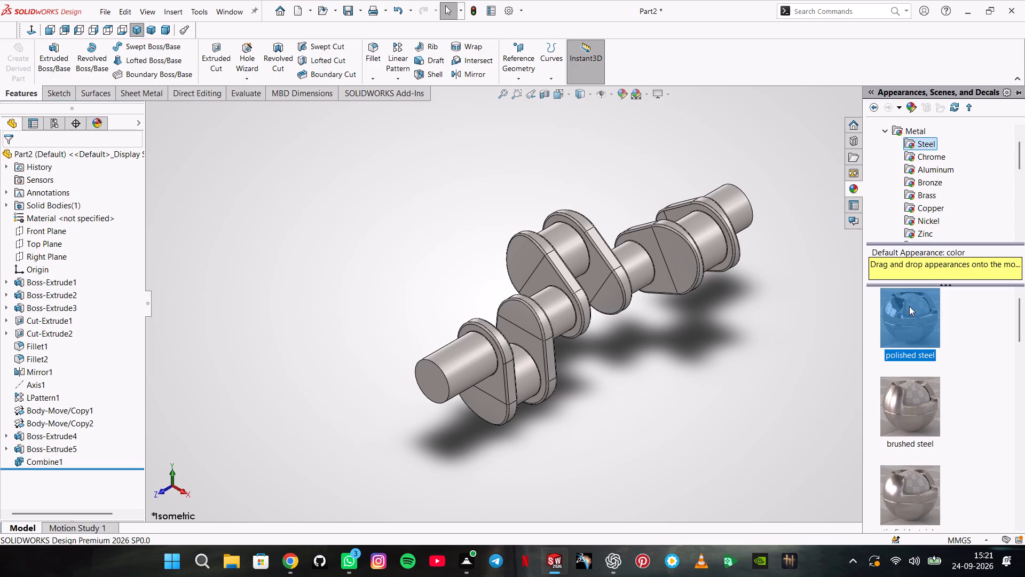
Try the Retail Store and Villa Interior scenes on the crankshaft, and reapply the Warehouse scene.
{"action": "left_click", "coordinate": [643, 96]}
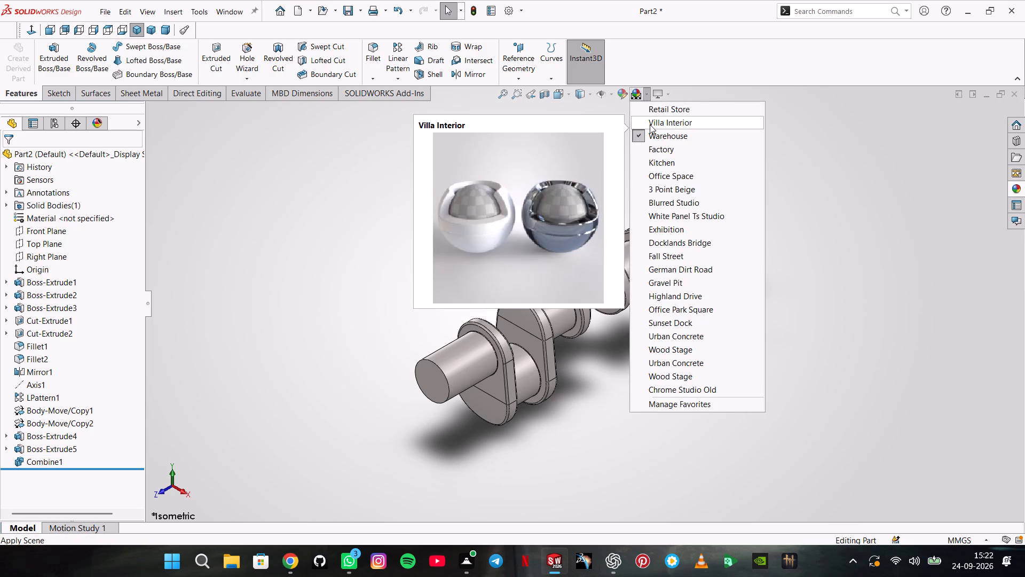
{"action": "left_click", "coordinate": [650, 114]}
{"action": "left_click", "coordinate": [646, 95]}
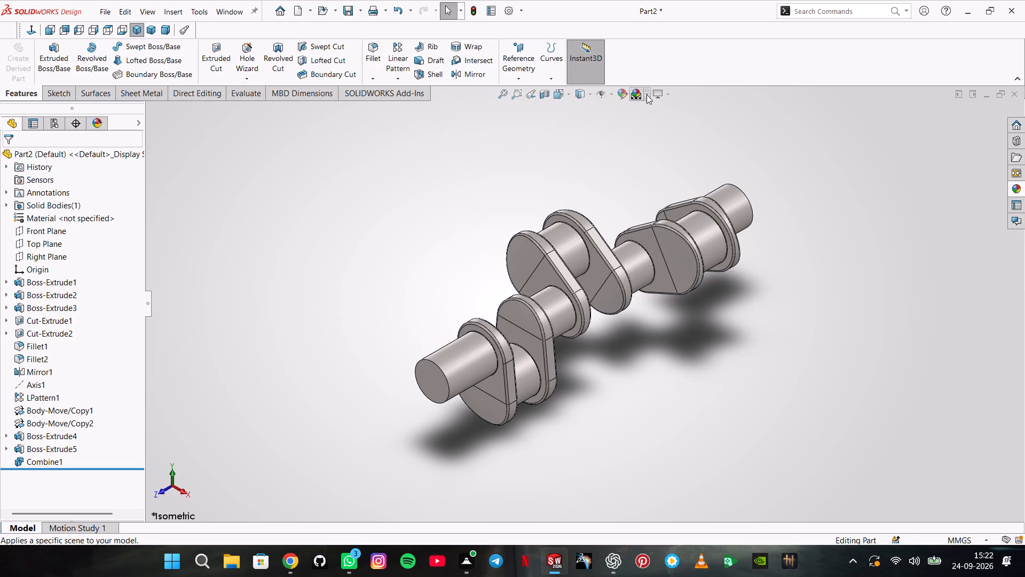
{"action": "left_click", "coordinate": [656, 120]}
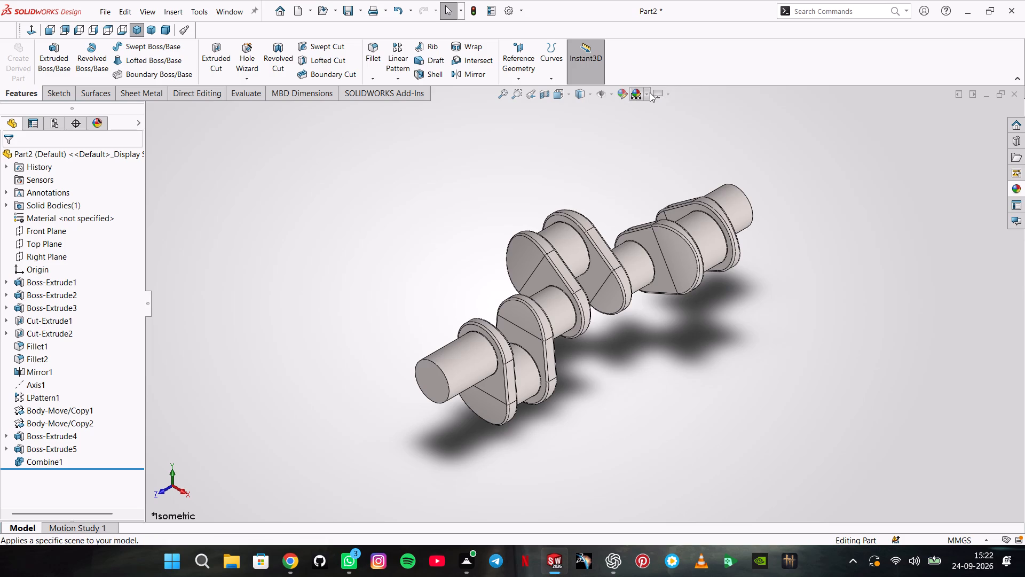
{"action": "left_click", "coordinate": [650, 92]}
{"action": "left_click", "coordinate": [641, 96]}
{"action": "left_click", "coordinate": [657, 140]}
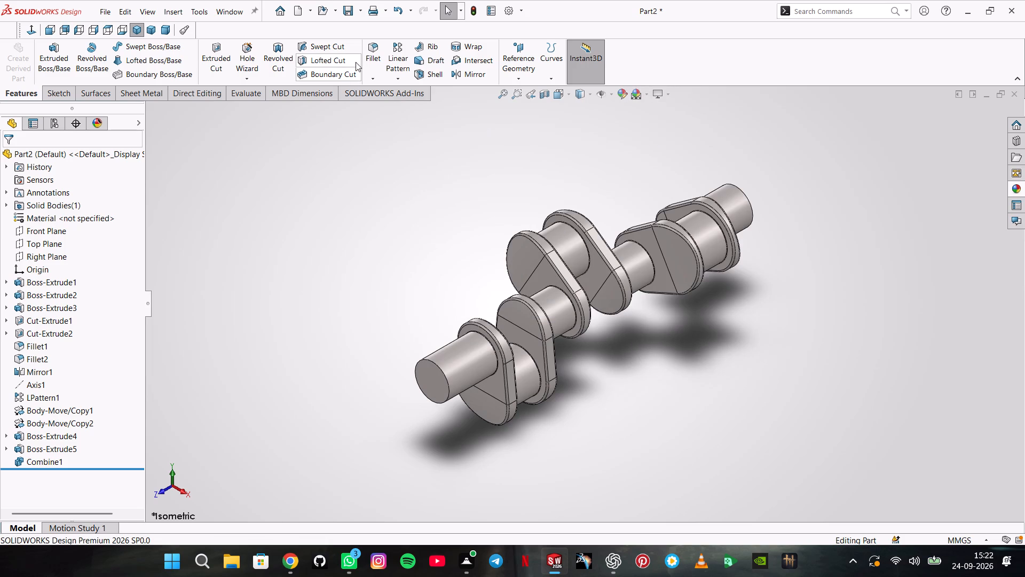
Save the part as Crankshaft in the V6 ENGINE ASSEMBLY folder.
{"action": "left_click", "coordinate": [343, 8]}
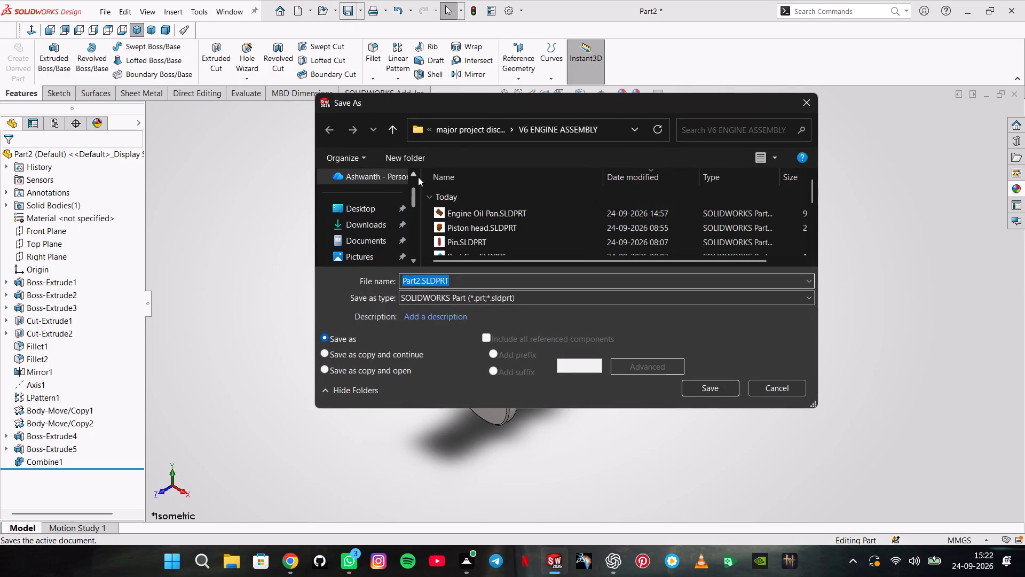
{"action": "type", "text": "Crank"}
{"action": "type", "text": "shaft"}
{"action": "key", "text": "Return"}
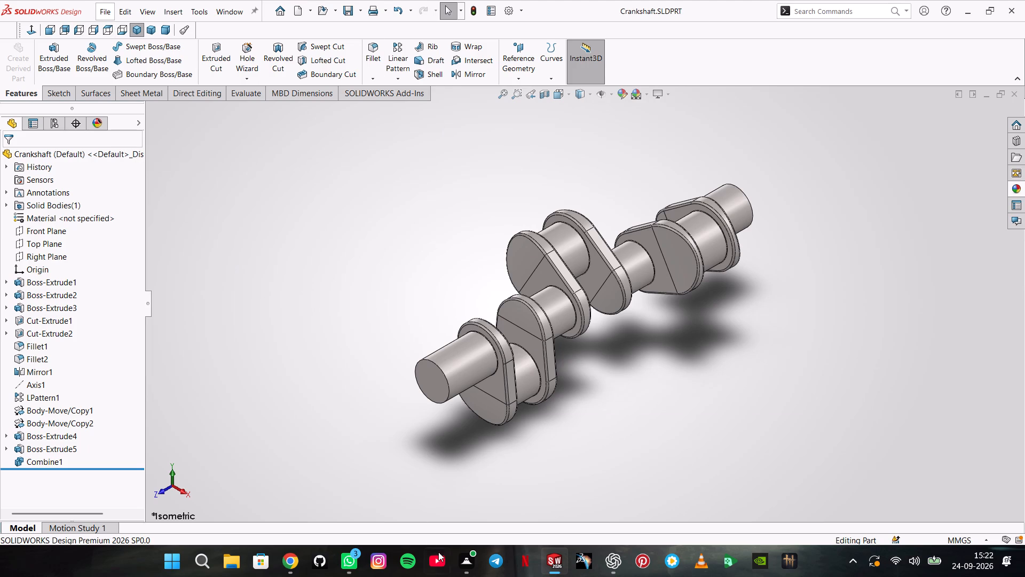
Save a PDF version of the crankshaft as Crankshaft.pdf in the V6 ENGINE ASSEMBLY folder.
{"action": "left_click", "coordinate": [109, 12]}
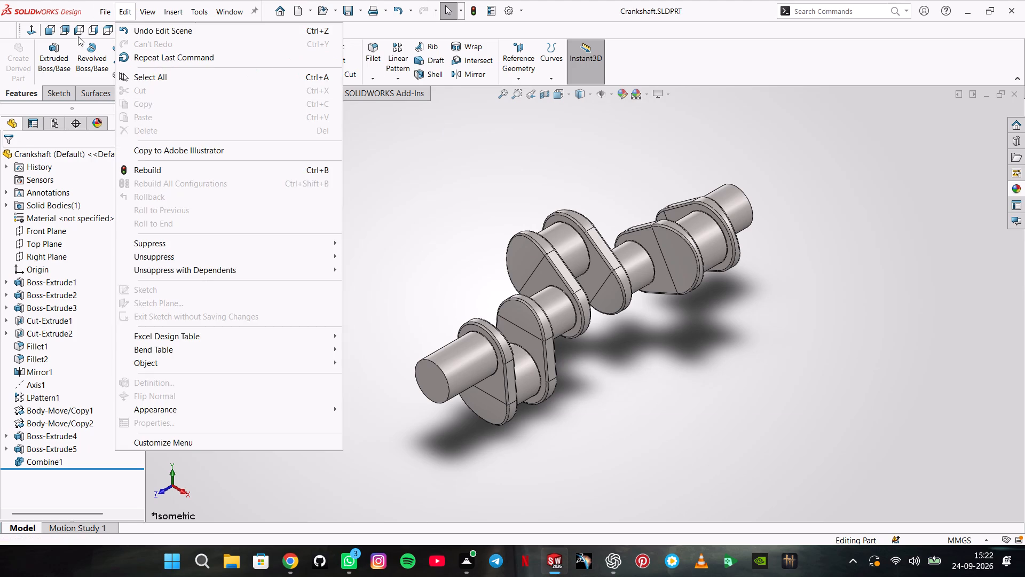
{"action": "left_click", "coordinate": [130, 155]}
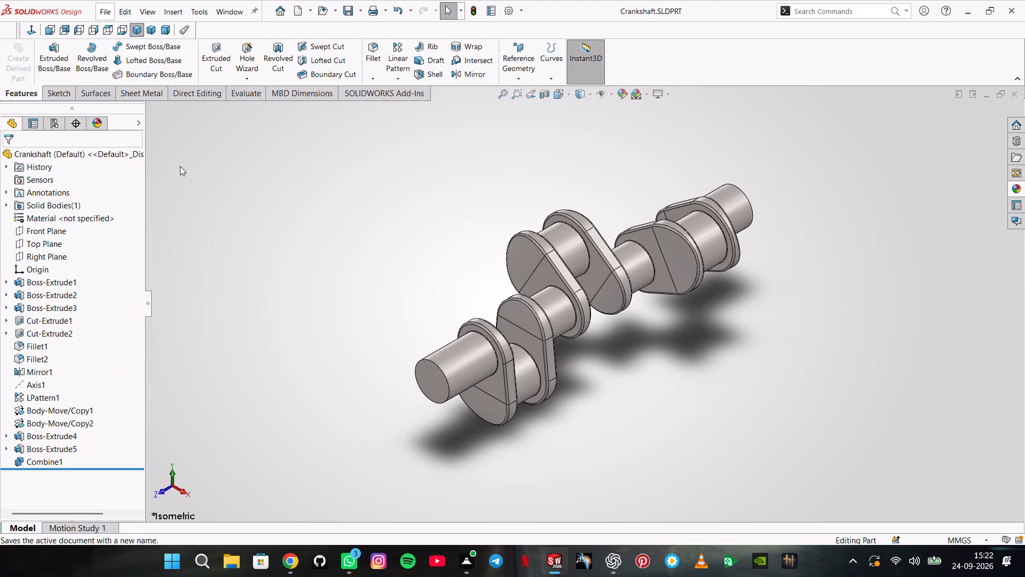
{"action": "left_click", "coordinate": [554, 302]}
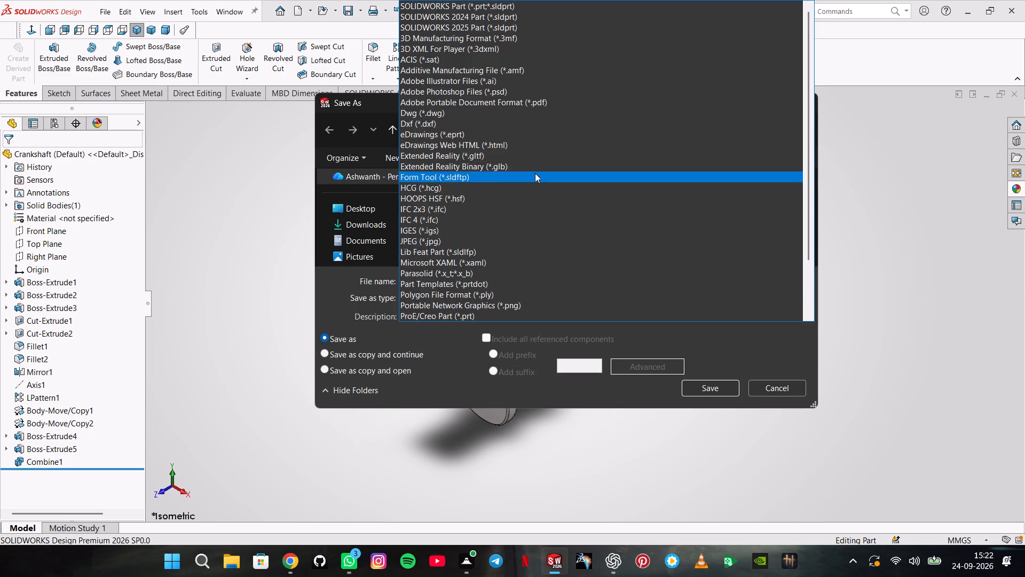
{"action": "left_click", "coordinate": [537, 104]}
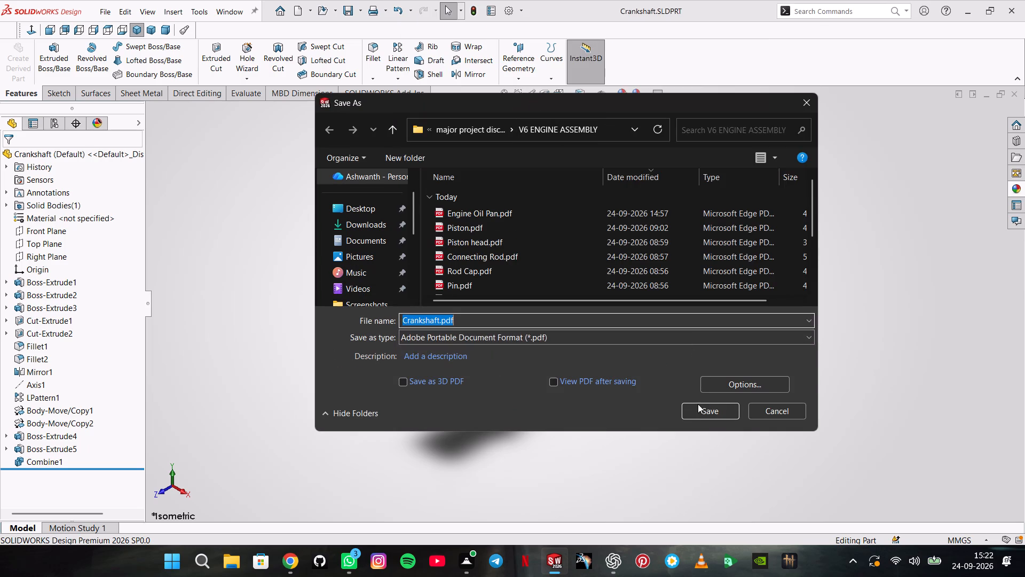
{"action": "left_click", "coordinate": [698, 404]}
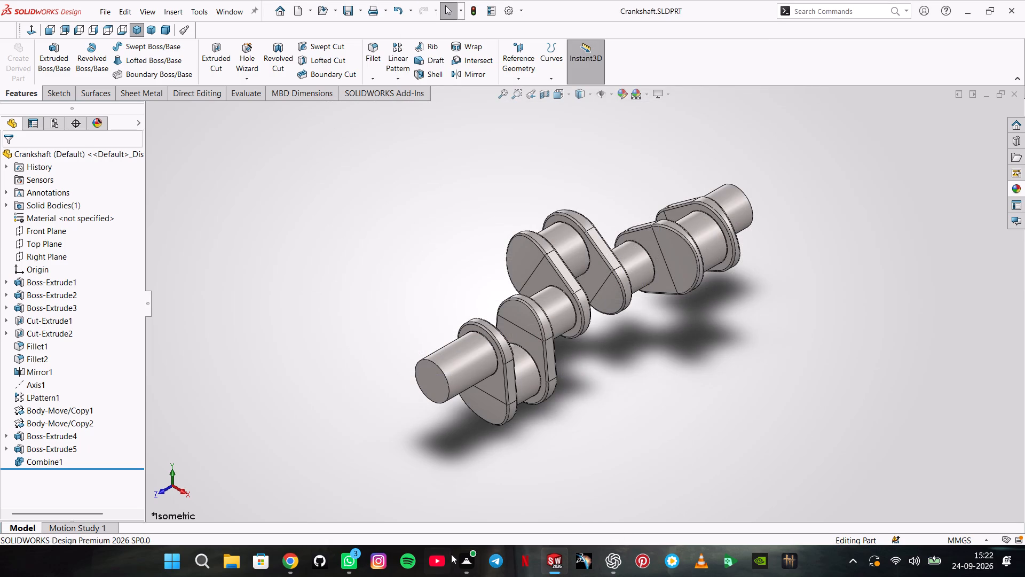